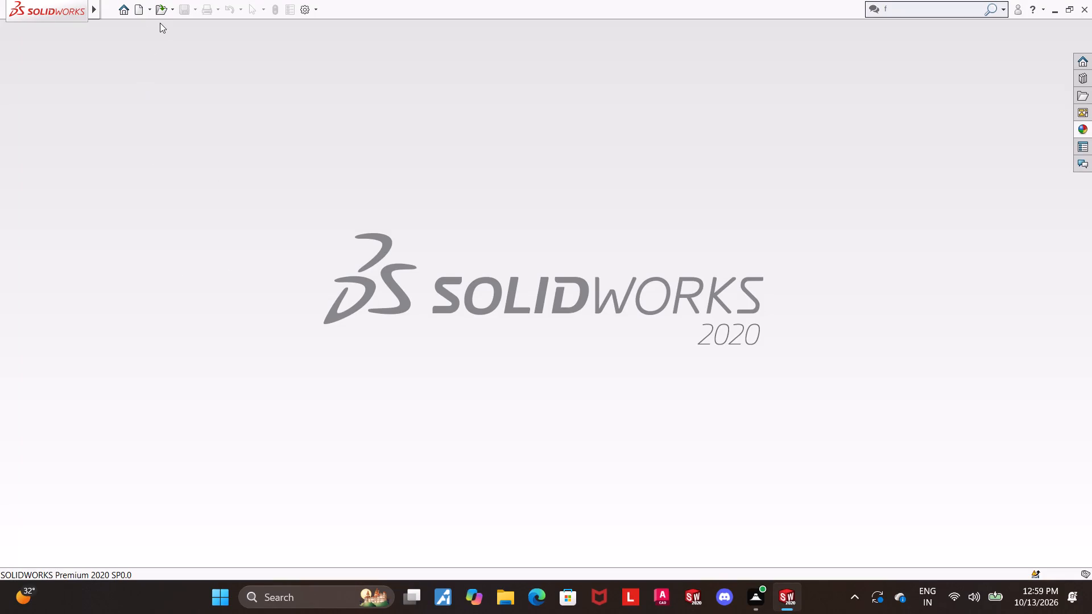
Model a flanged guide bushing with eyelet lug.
Create a new part and open a sketch on the Front Plane.
{"action": "left_click", "coordinate": [141, 5]}
{"action": "double_click", "coordinate": [292, 297]}
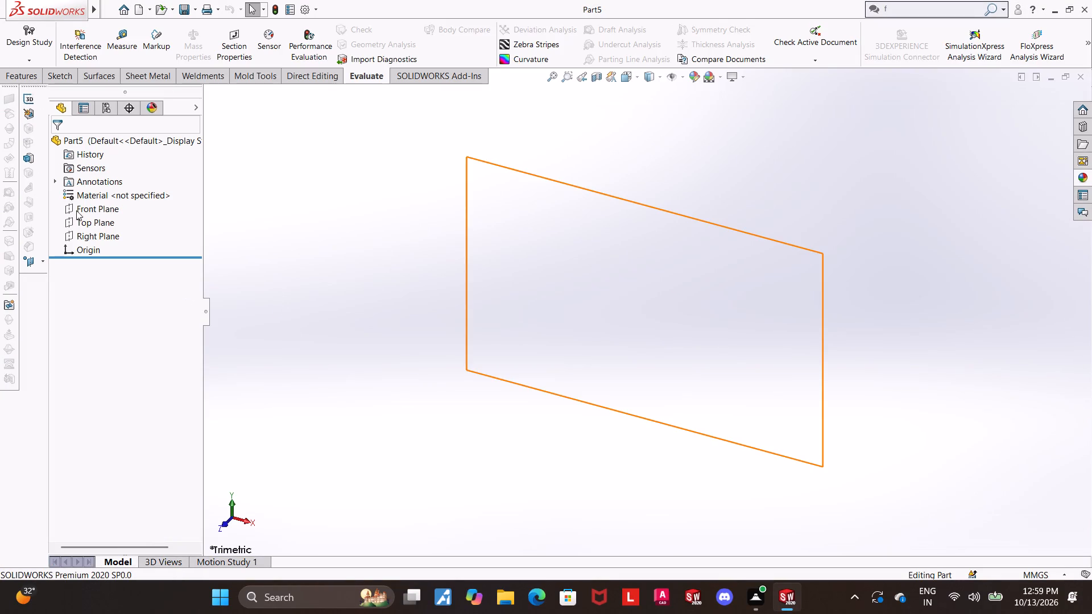
{"action": "left_click", "coordinate": [77, 211]}
{"action": "left_click", "coordinate": [93, 192]}
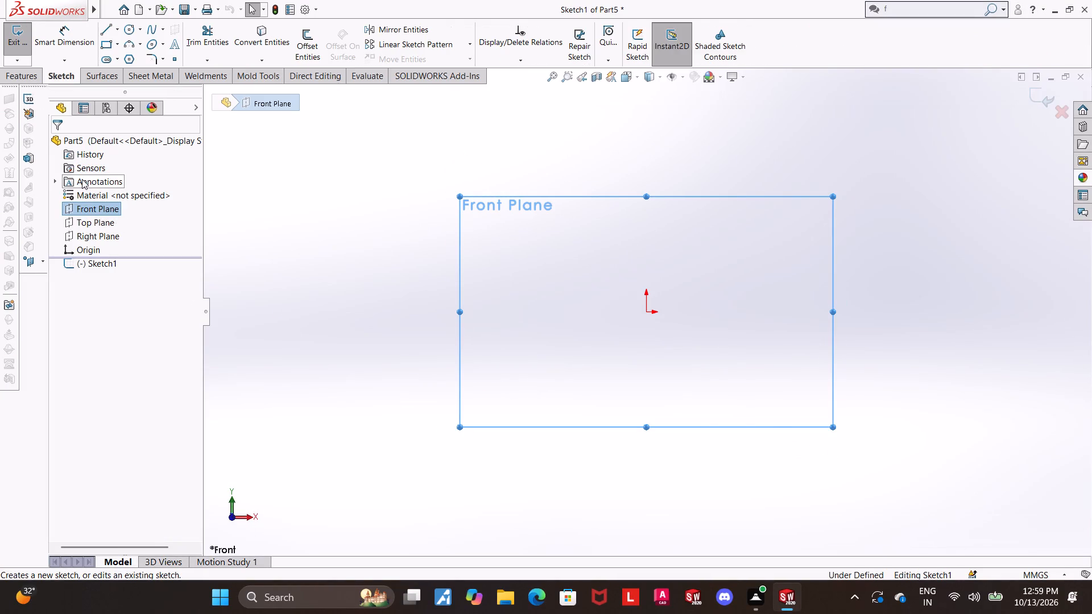
Sketch a closed line profile from the origin, about 55 mm wide and 120 mm tall, with an upper flange and a small notch near its lower end.
{"action": "left_click", "coordinate": [111, 30]}
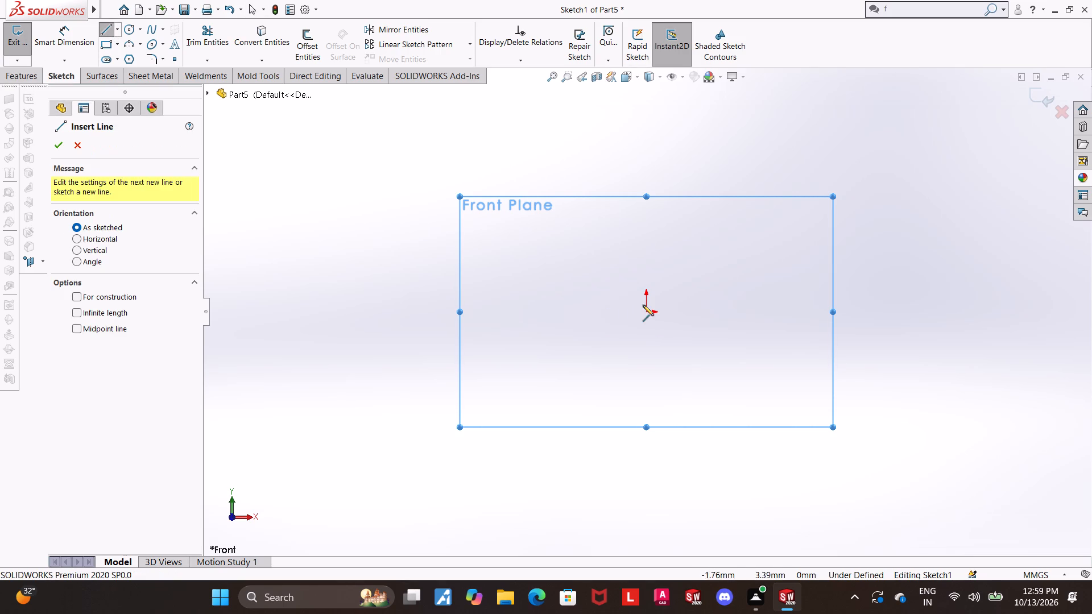
{"action": "left_click", "coordinate": [646, 309]}
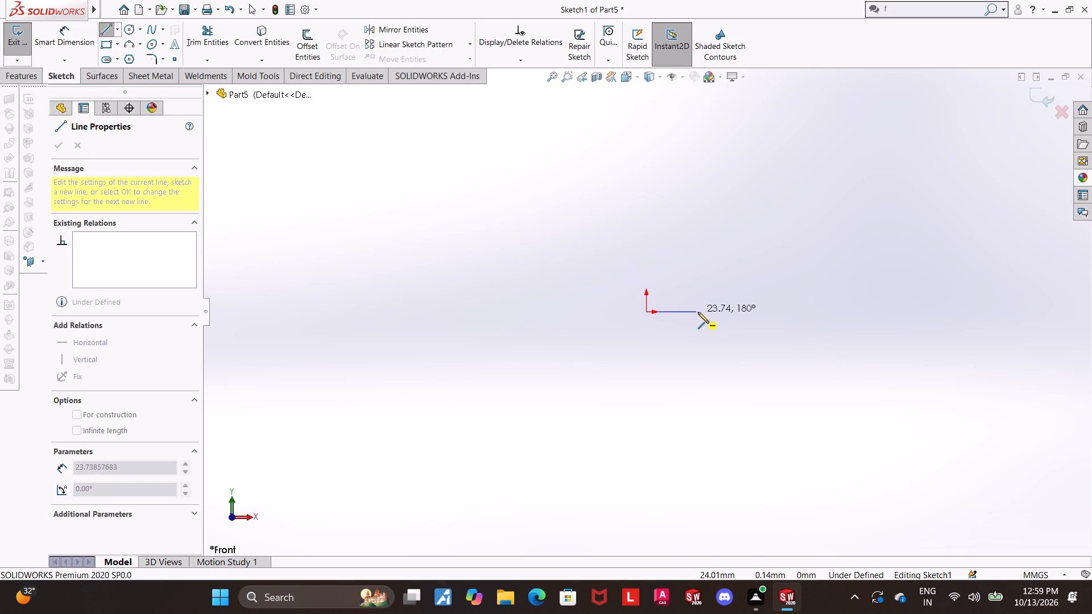
{"action": "left_click", "coordinate": [762, 313]}
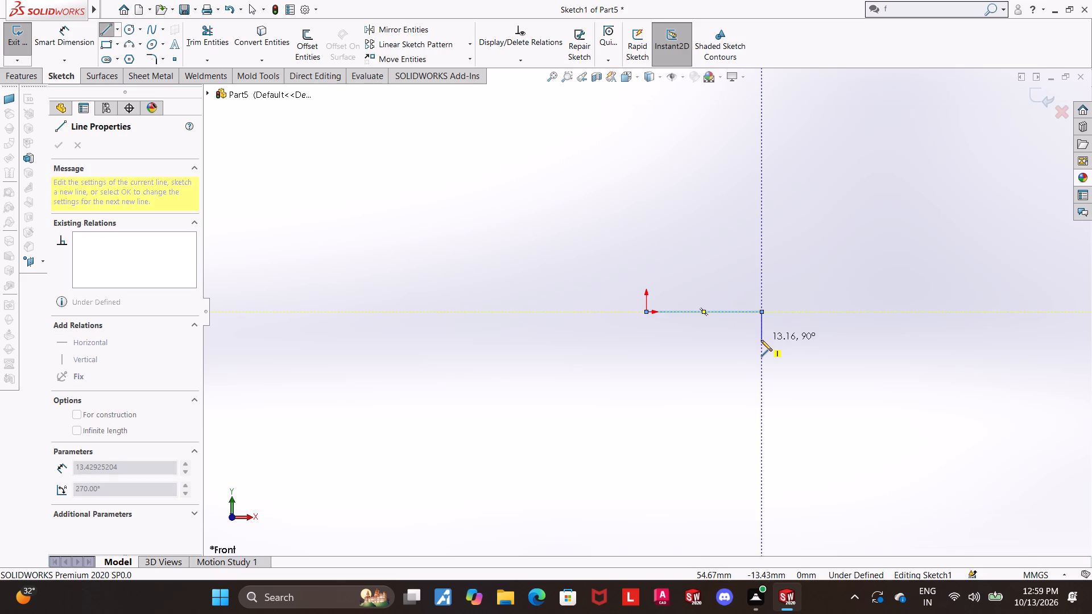
{"action": "left_click", "coordinate": [761, 340]}
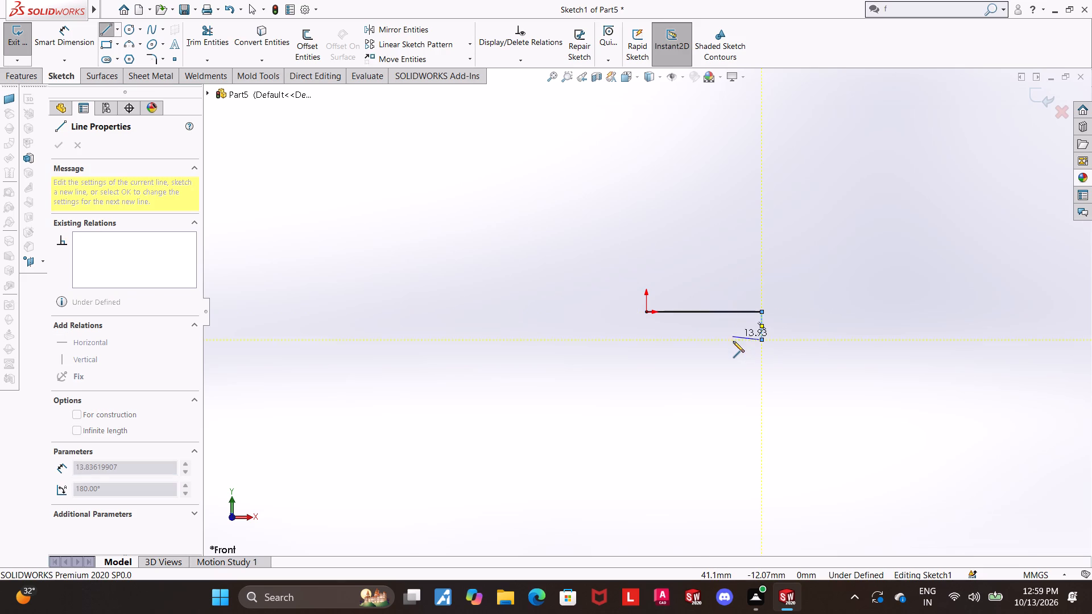
{"action": "left_click", "coordinate": [733, 342]}
{"action": "scroll", "coordinate": [733, 342], "scroll_direction": "up", "scroll_amount": 4}
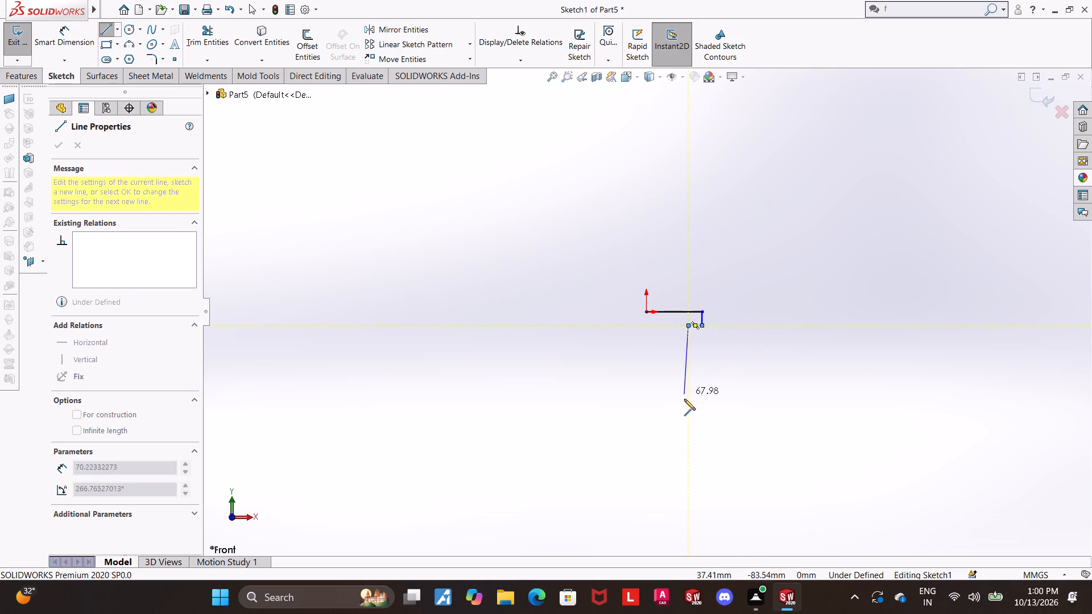
{"action": "left_click", "coordinate": [687, 407]}
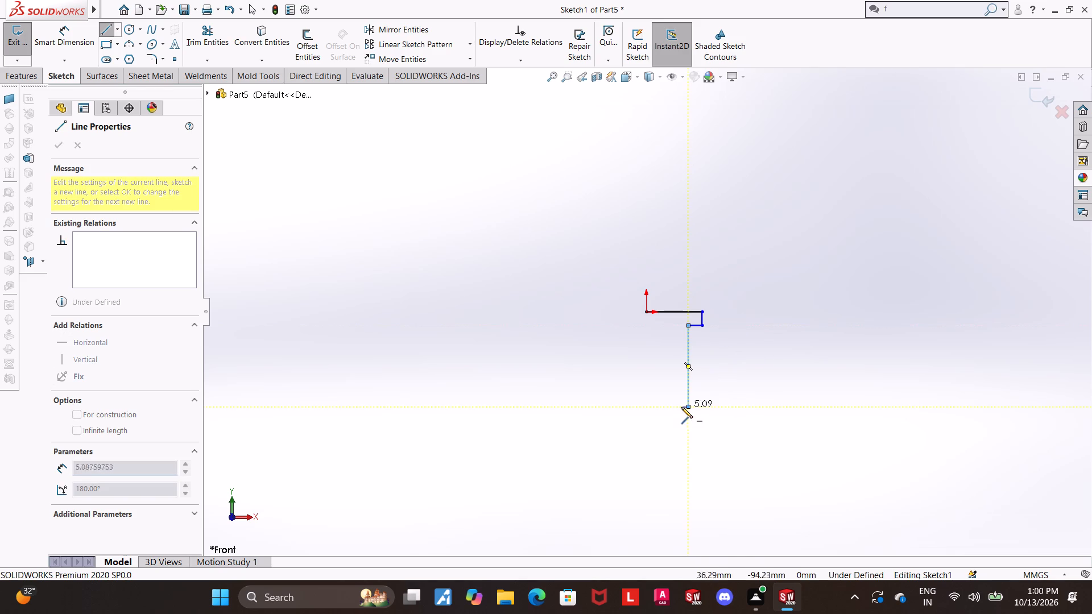
{"action": "left_click", "coordinate": [681, 407]}
{"action": "left_click", "coordinate": [681, 418]}
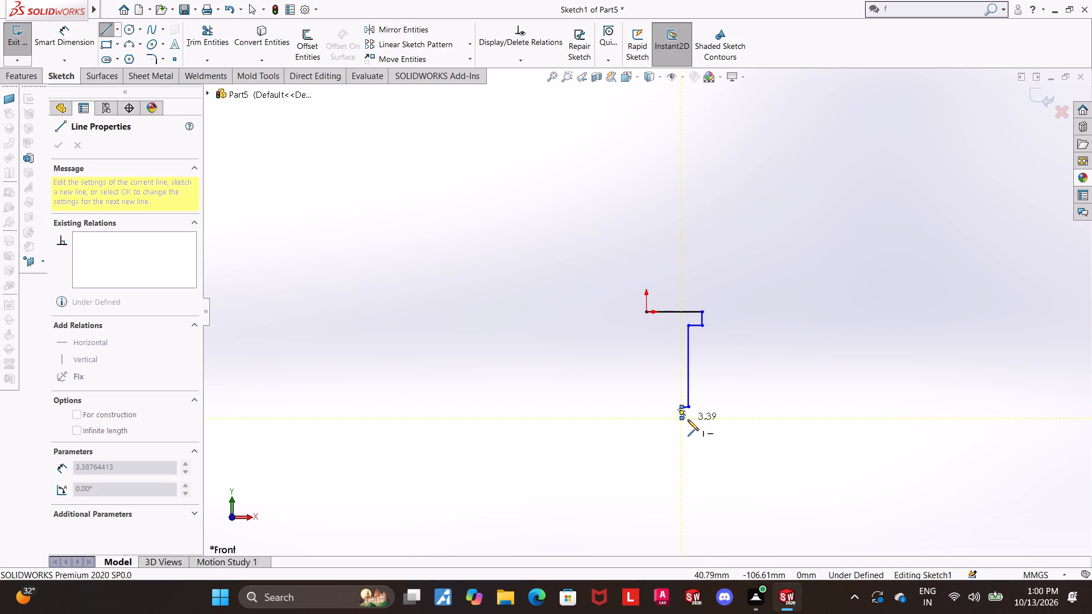
{"action": "left_click", "coordinate": [689, 420]}
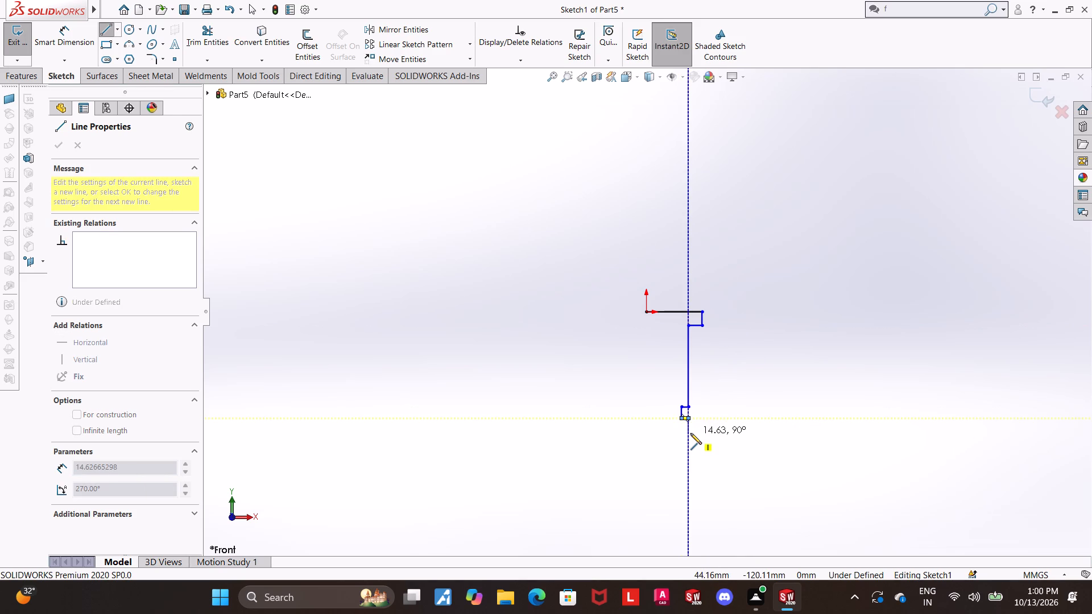
{"action": "left_click", "coordinate": [690, 433]}
{"action": "left_click", "coordinate": [644, 434]}
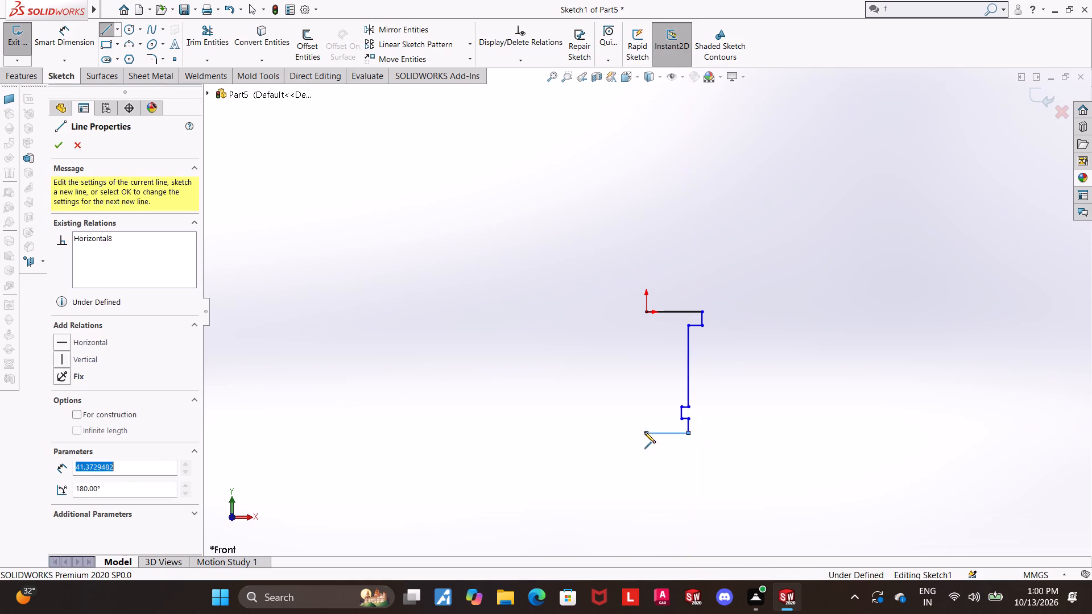
{"action": "left_click", "coordinate": [648, 312]}
{"action": "key", "text": "Escape"}
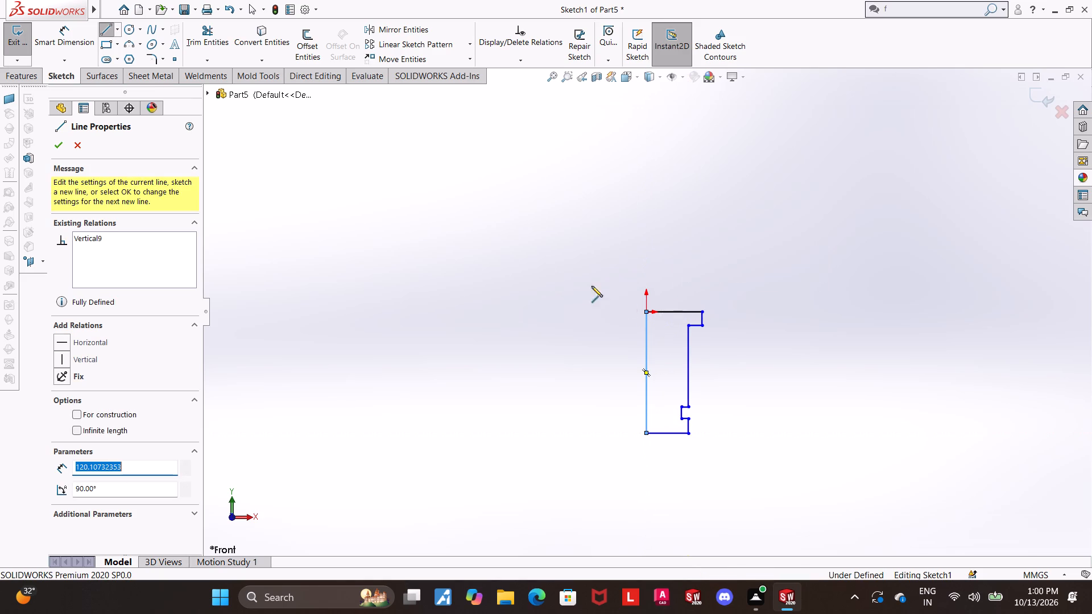
{"action": "key", "text": "Escape"}
Dimension the notch's depth in the profile's outer edge to 5 mm.
{"action": "left_click", "coordinate": [84, 43]}
{"action": "scroll", "coordinate": [633, 349], "scroll_direction": "up", "scroll_amount": 2}
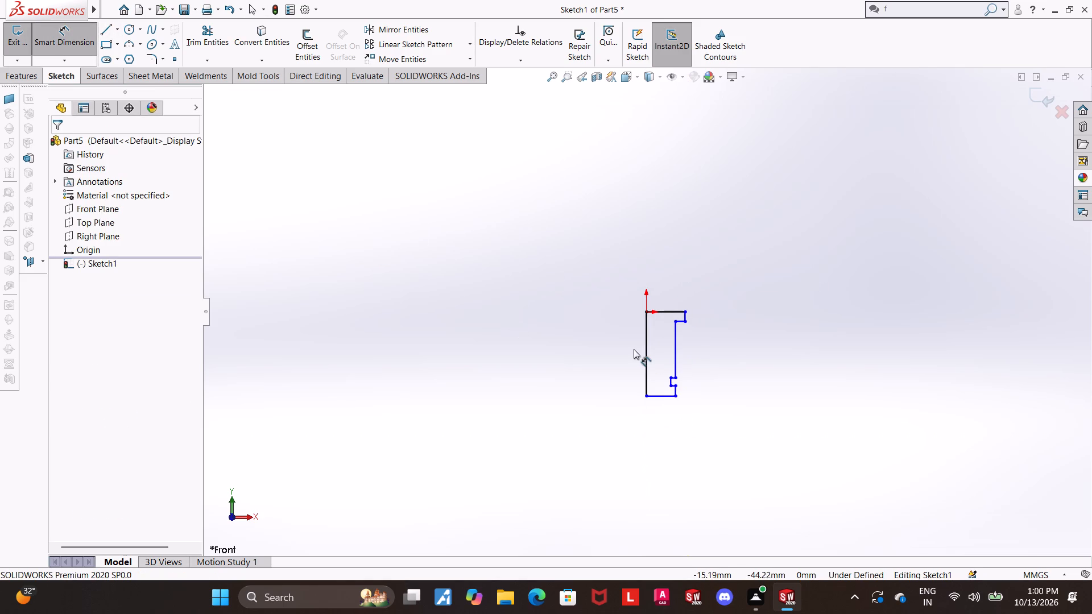
{"action": "scroll", "coordinate": [654, 322], "scroll_direction": "down", "scroll_amount": 1}
{"action": "scroll", "coordinate": [657, 309], "scroll_direction": "up", "scroll_amount": 1}
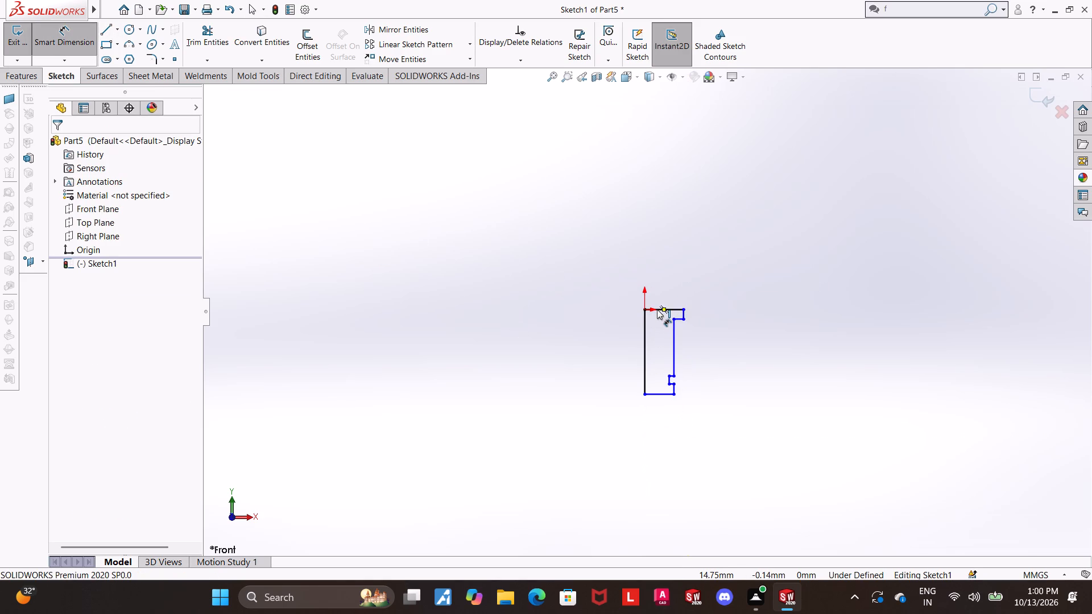
{"action": "scroll", "coordinate": [657, 309], "scroll_direction": "down", "scroll_amount": 1}
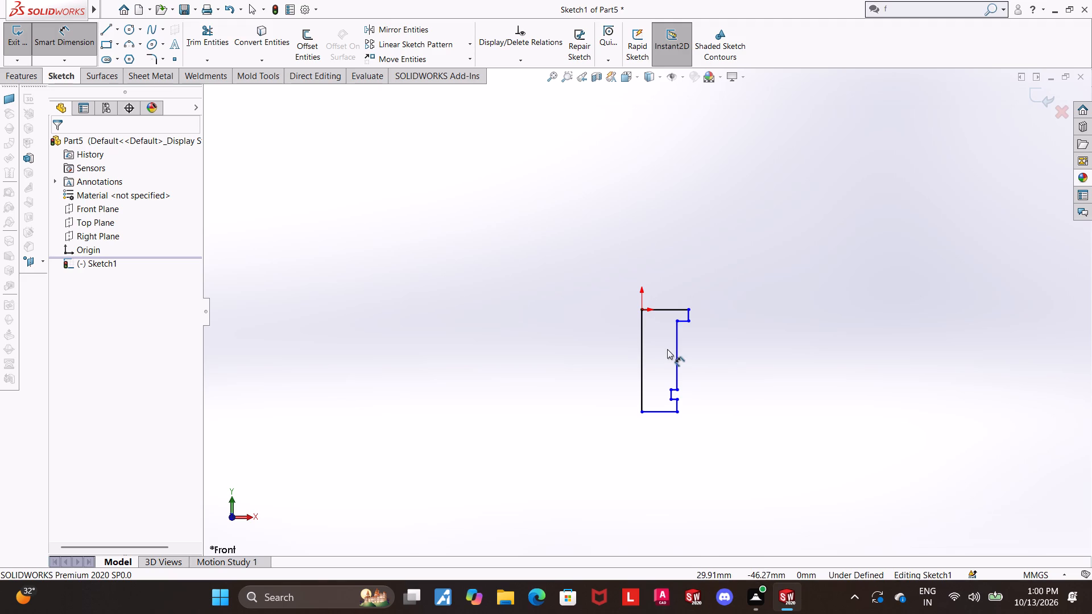
{"action": "scroll", "coordinate": [676, 396], "scroll_direction": "down", "scroll_amount": 4}
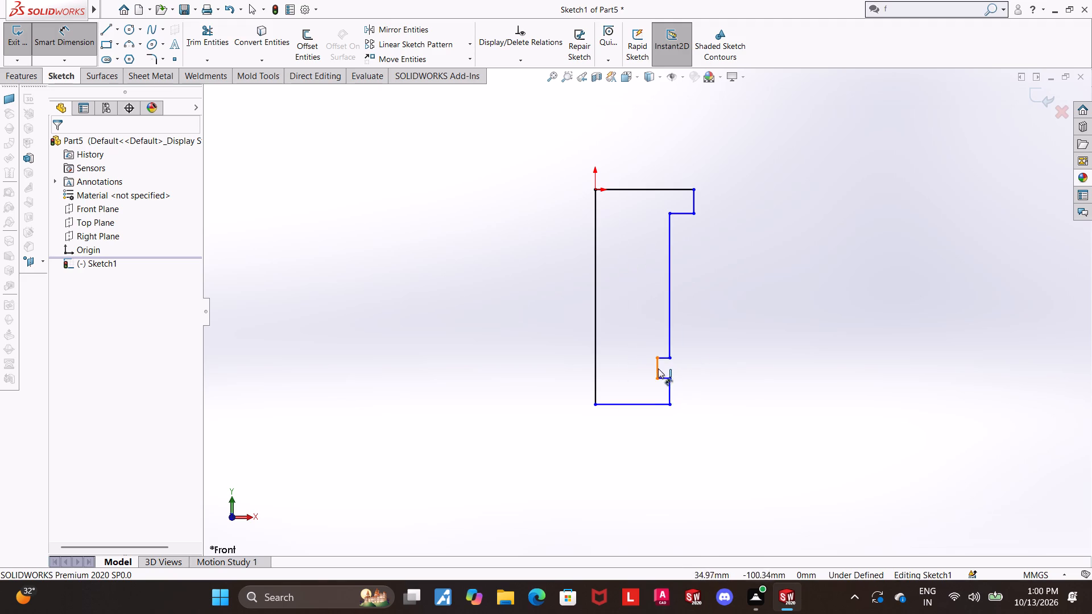
{"action": "left_click", "coordinate": [657, 367]}
{"action": "left_click", "coordinate": [668, 392]}
{"action": "left_click", "coordinate": [657, 434]}
{"action": "key", "text": "5"}
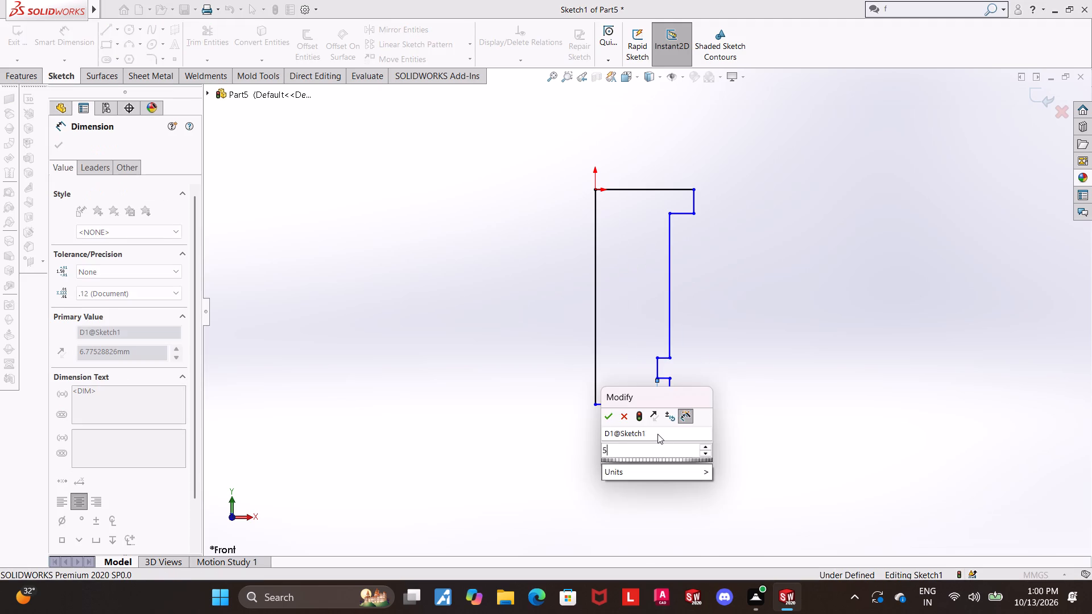
{"action": "key", "text": "Return"}
{"action": "key", "text": "Escape"}
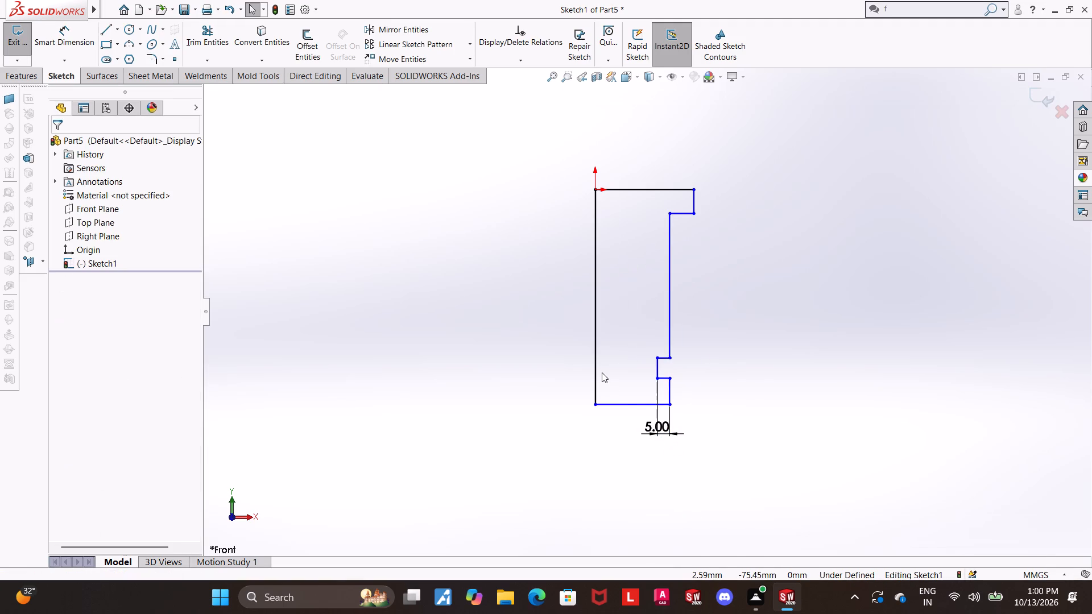
Dimension the body's width to 25 mm, between the origin-side vertical line and the outer line below the notch.
{"action": "scroll", "coordinate": [602, 372], "scroll_direction": "up", "scroll_amount": 1}
{"action": "left_click", "coordinate": [82, 39]}
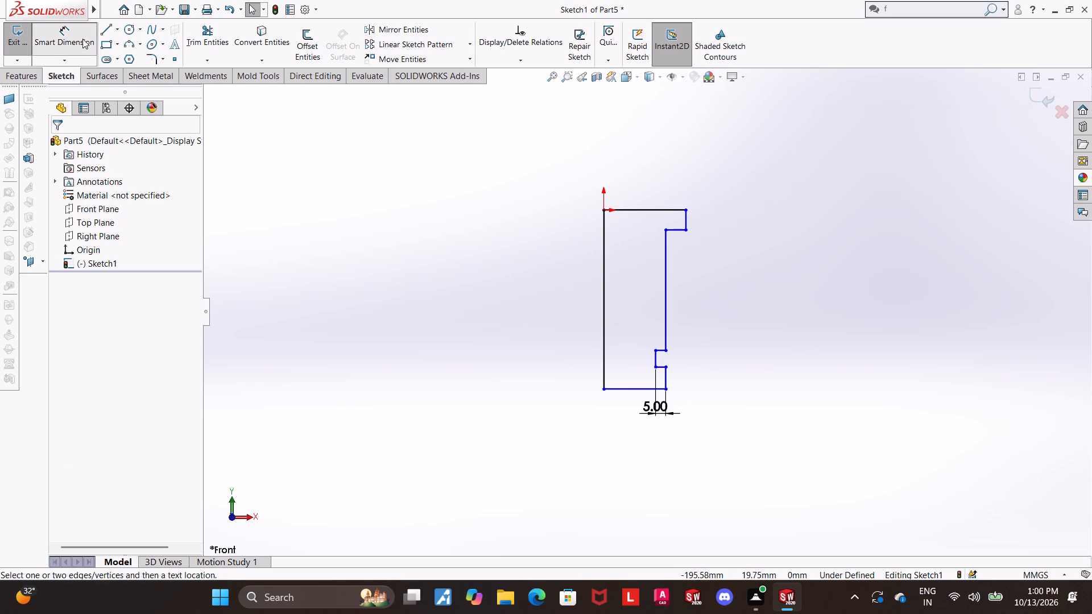
{"action": "scroll", "coordinate": [842, 363], "scroll_direction": "up", "scroll_amount": 1}
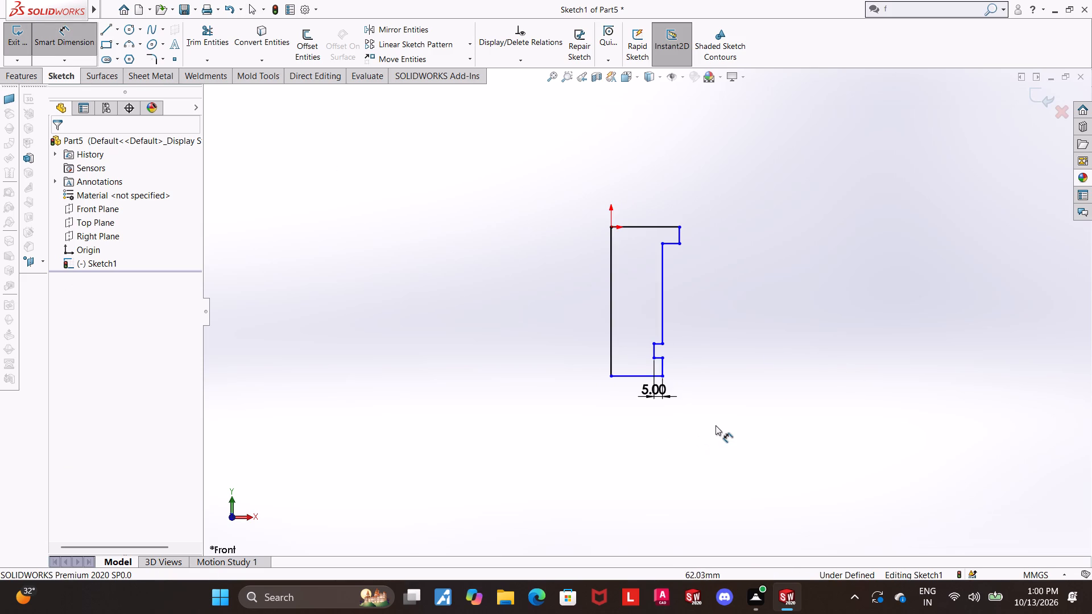
{"action": "scroll", "coordinate": [708, 424], "scroll_direction": "down", "scroll_amount": 2}
{"action": "scroll", "coordinate": [590, 338], "scroll_direction": "down", "scroll_amount": 3}
{"action": "left_click", "coordinate": [681, 326]}
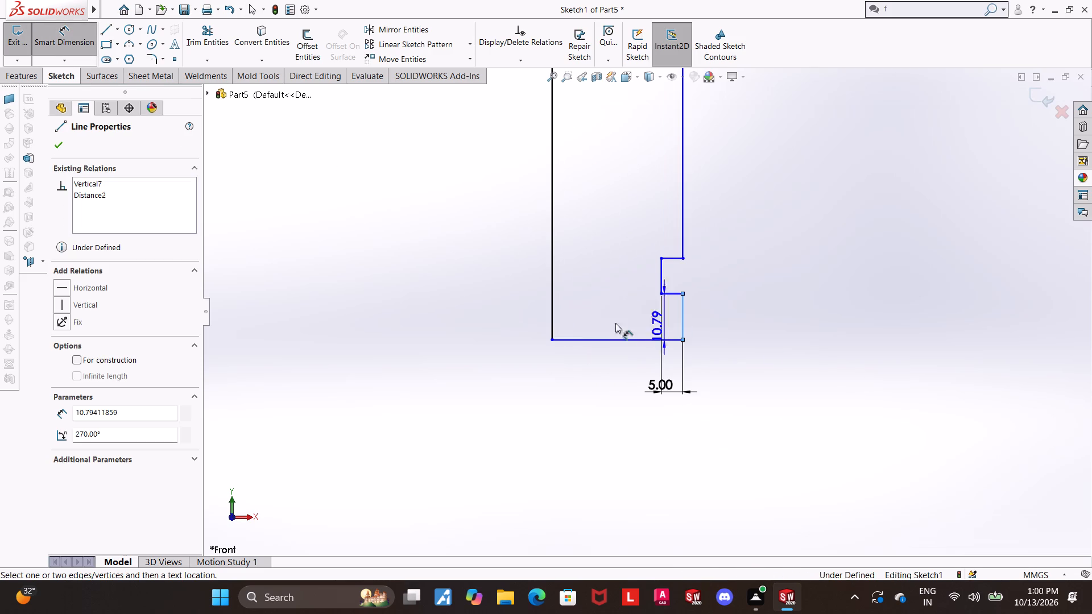
{"action": "left_click", "coordinate": [551, 318]}
{"action": "left_click", "coordinate": [596, 415]}
{"action": "type", "text": "25"}
{"action": "key", "text": "Return"}
{"action": "key", "text": "Escape"}
Dimension the notch's inner vertical line to a height of 10 mm.
{"action": "scroll", "coordinate": [588, 399], "scroll_direction": "up", "scroll_amount": 1}
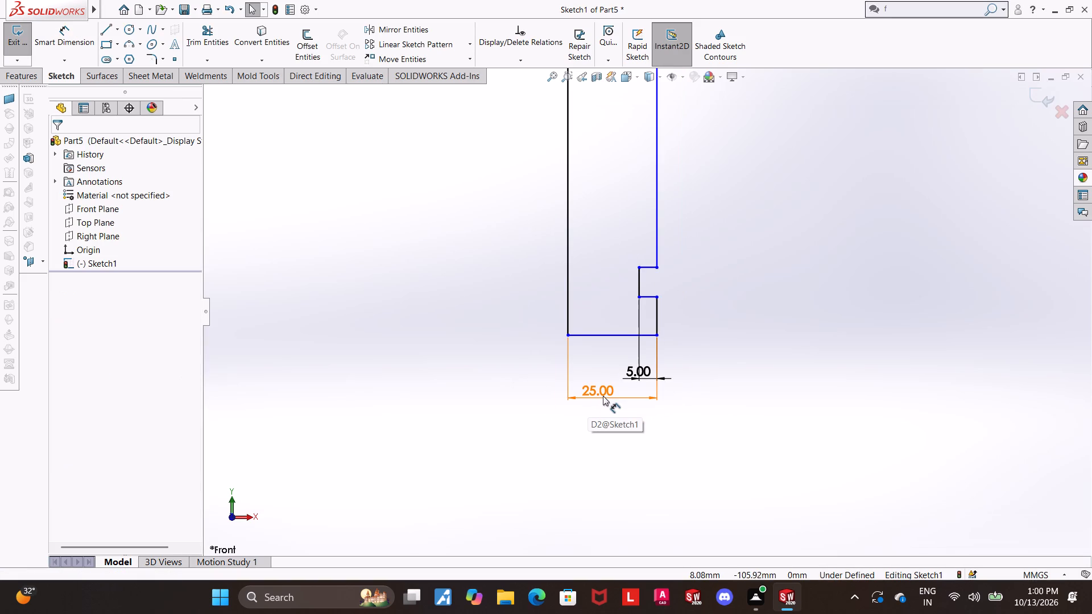
{"action": "scroll", "coordinate": [606, 392], "scroll_direction": "up", "scroll_amount": 1}
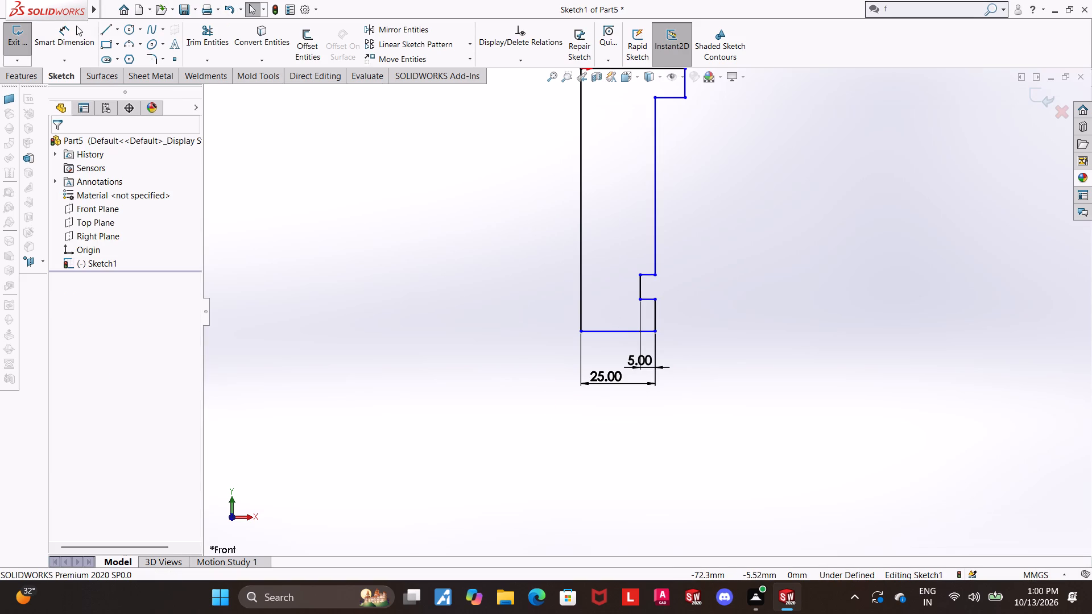
{"action": "left_click", "coordinate": [77, 26]}
{"action": "left_click", "coordinate": [640, 288]}
{"action": "left_click", "coordinate": [693, 288]}
{"action": "type", "text": "10"}
{"action": "key", "text": "Return"}
{"action": "key", "text": "Escape"}
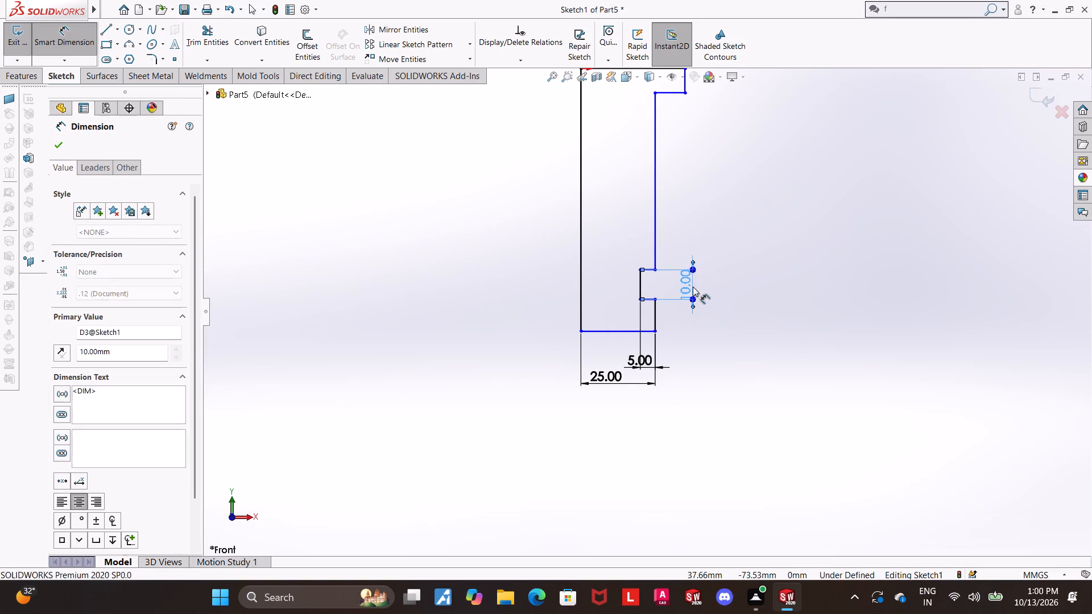
Dimension the short vertical line below the notch at 225 mm.
{"action": "left_click", "coordinate": [67, 33]}
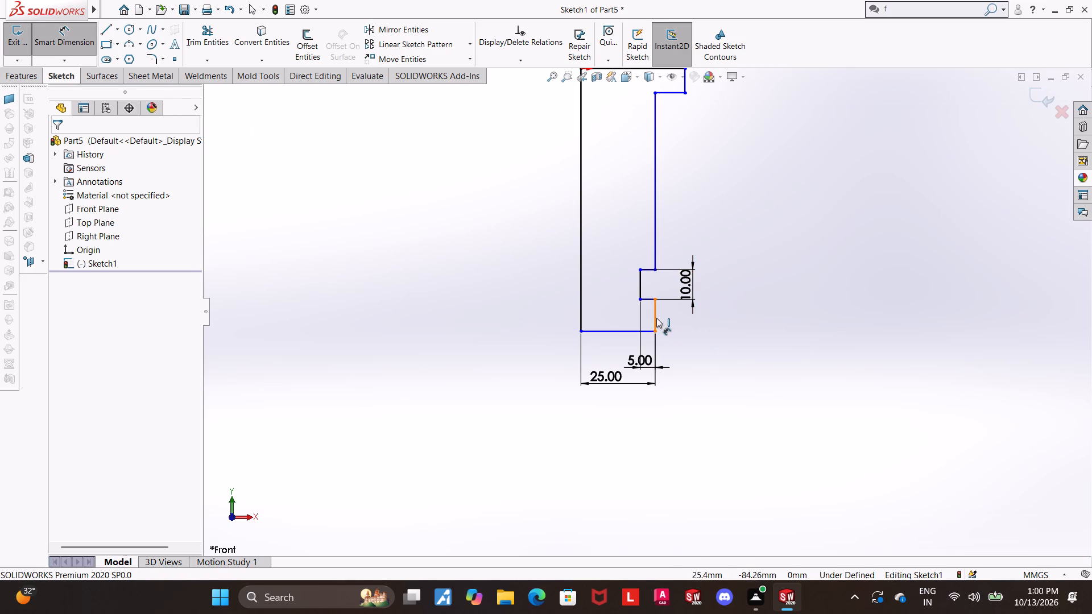
{"action": "left_click", "coordinate": [656, 318]}
{"action": "left_click", "coordinate": [729, 323]}
{"action": "type", "text": "225"}
{"action": "key", "text": "Return"}
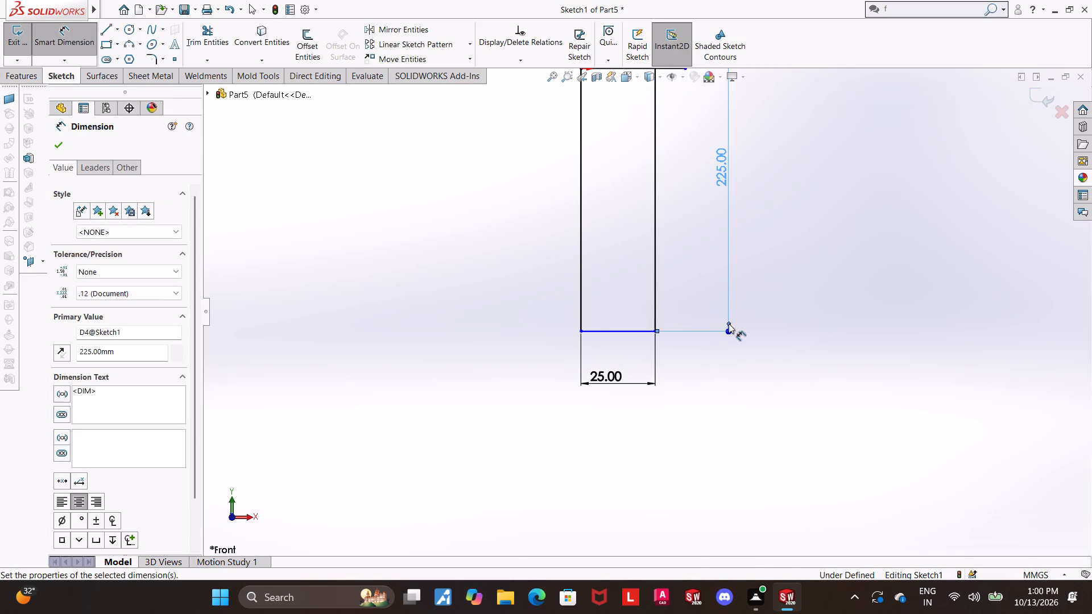
Undo the 225 mm value and set the length of the line below the notch to 25 mm.
{"action": "key", "text": "ctrl+z"}
{"action": "double_click", "coordinate": [720, 325]}
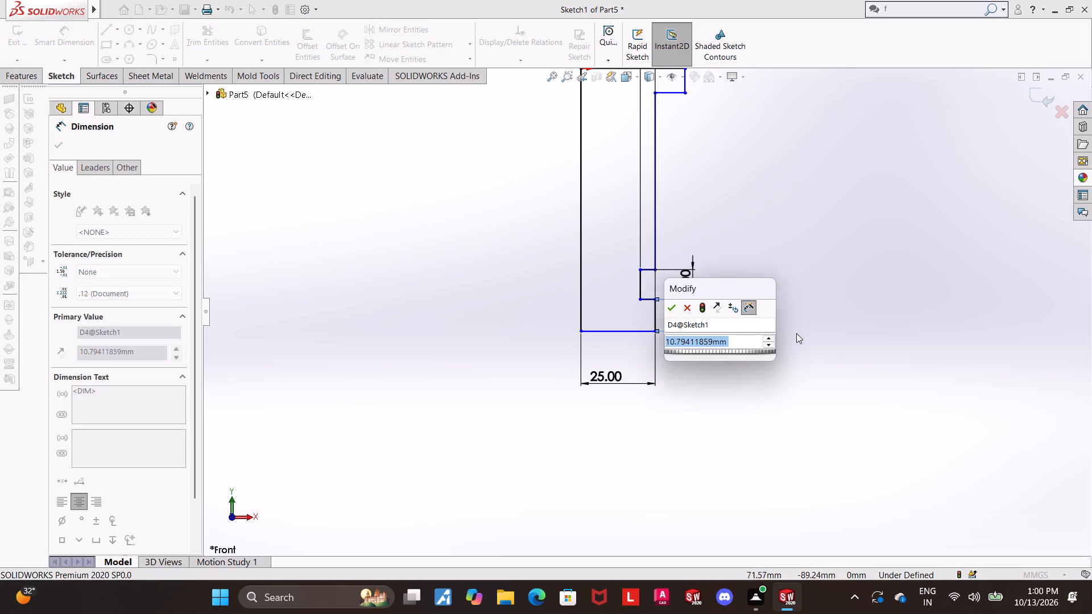
{"action": "key", "text": "2"}
{"action": "key", "text": "5"}
{"action": "key", "text": "Return"}
{"action": "left_click", "coordinate": [847, 351]}
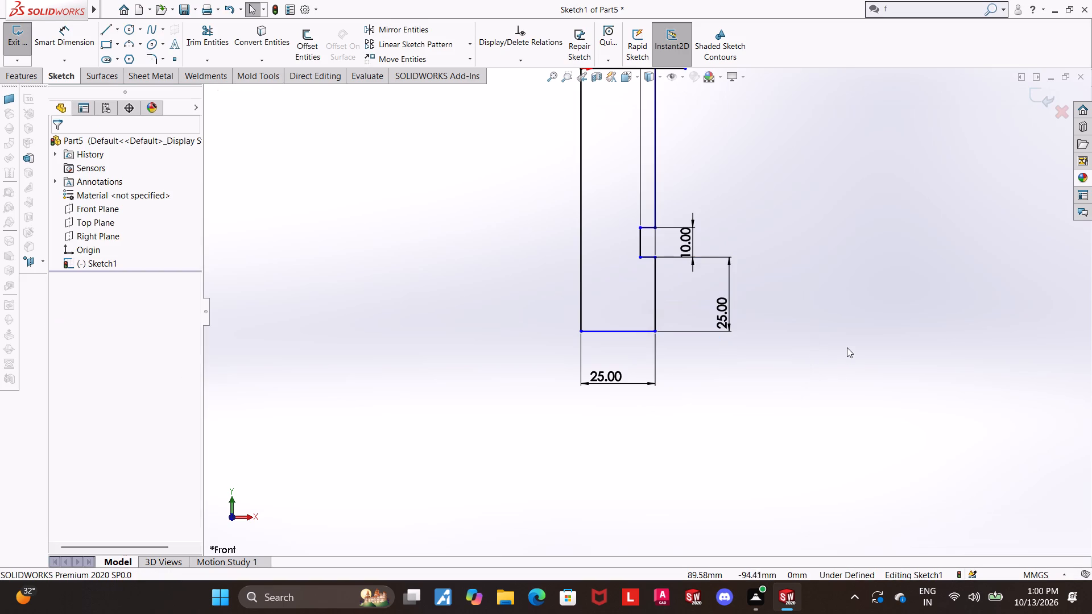
Move the flange's free horizontal line below the profile's top line so that the flange extends downward.
{"action": "scroll", "coordinate": [813, 323], "scroll_direction": "up", "scroll_amount": 2}
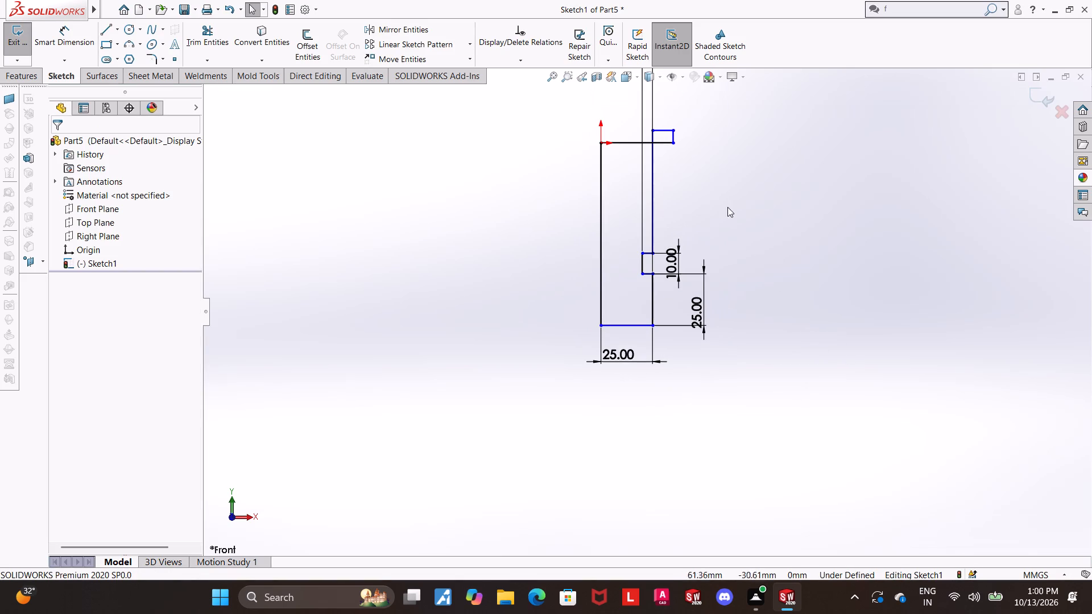
{"action": "scroll", "coordinate": [738, 233], "scroll_direction": "down", "scroll_amount": 1}
{"action": "scroll", "coordinate": [729, 197], "scroll_direction": "up", "scroll_amount": 1}
{"action": "scroll", "coordinate": [653, 180], "scroll_direction": "down", "scroll_amount": 2}
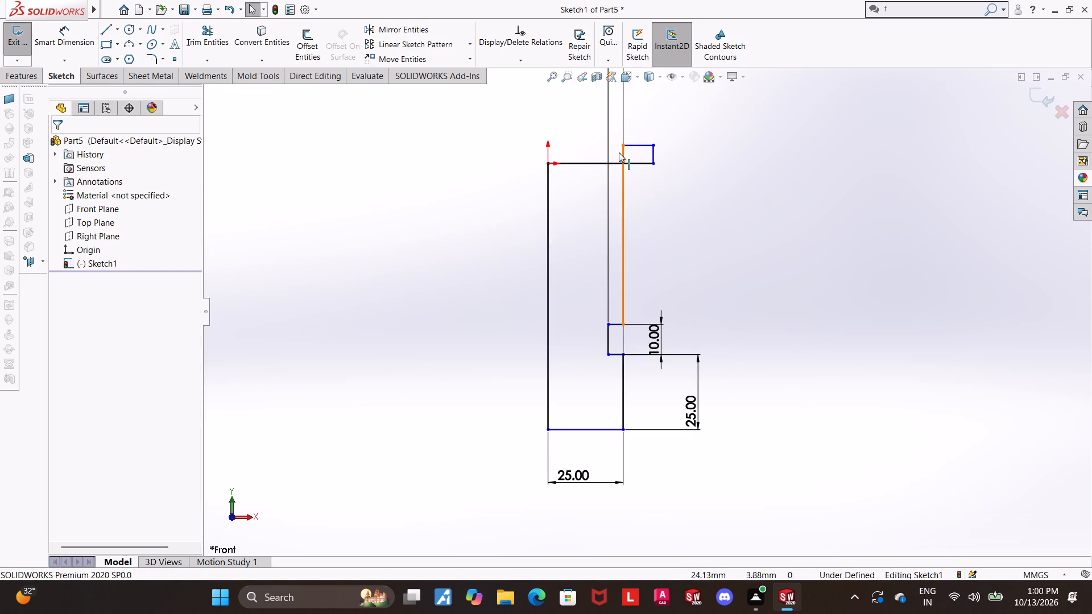
{"action": "left_click_drag", "start_coordinate": [598, 160], "coordinate": [607, 101]}
{"action": "left_click_drag", "start_coordinate": [634, 146], "coordinate": [638, 182]}
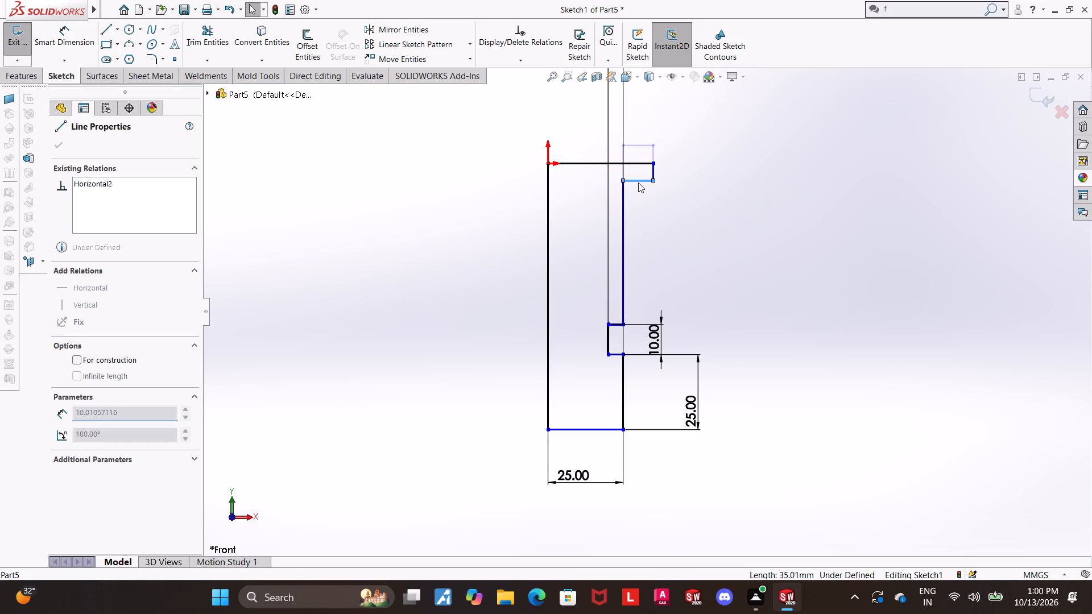
{"action": "left_click_drag", "start_coordinate": [638, 182], "coordinate": [638, 197]}
{"action": "key", "text": "Escape"}
{"action": "key", "text": "Escape"}
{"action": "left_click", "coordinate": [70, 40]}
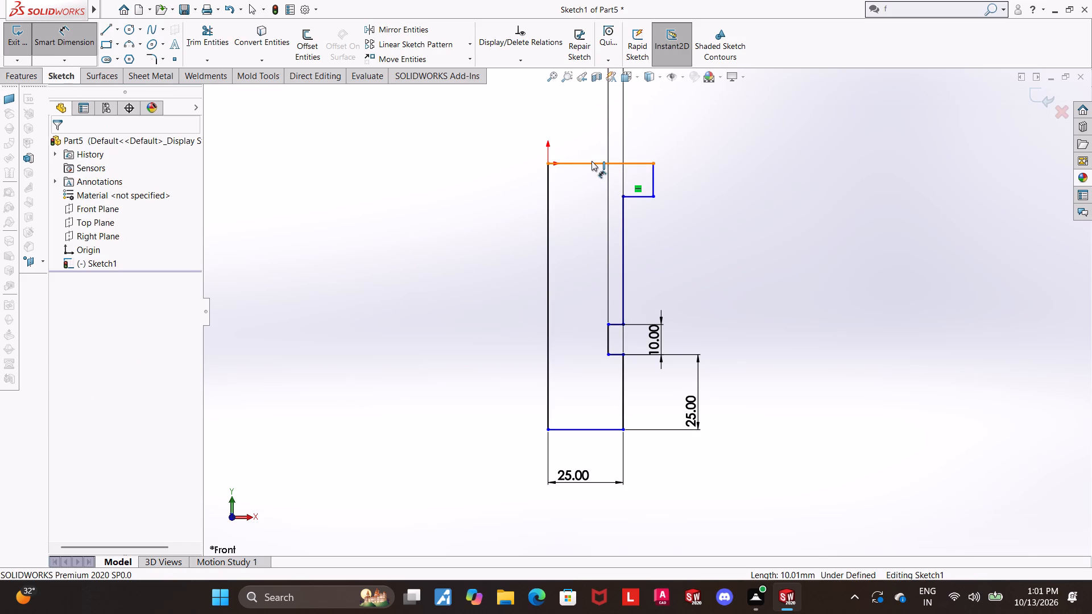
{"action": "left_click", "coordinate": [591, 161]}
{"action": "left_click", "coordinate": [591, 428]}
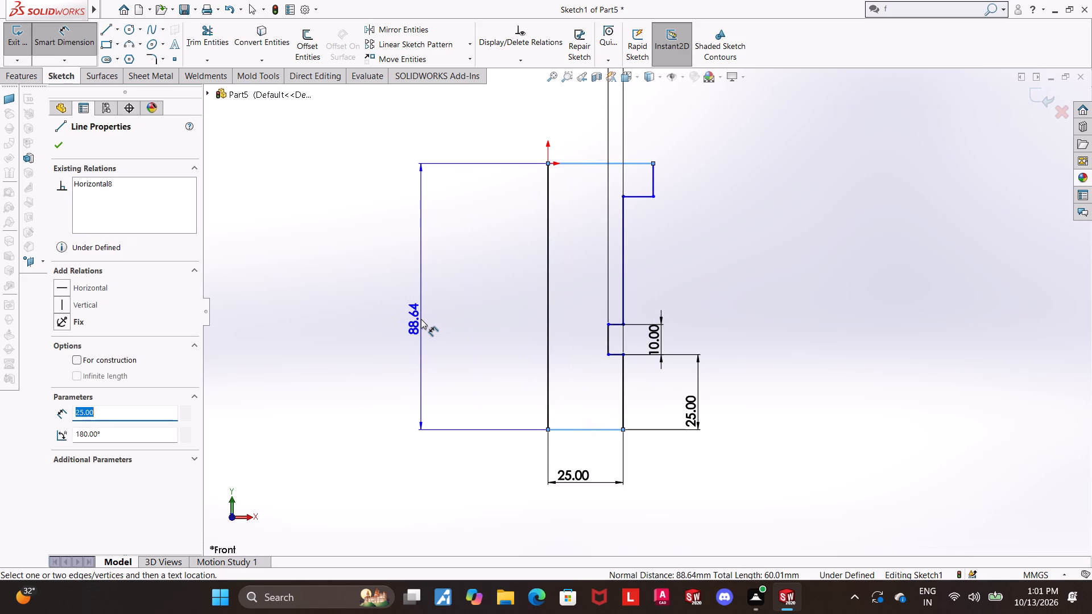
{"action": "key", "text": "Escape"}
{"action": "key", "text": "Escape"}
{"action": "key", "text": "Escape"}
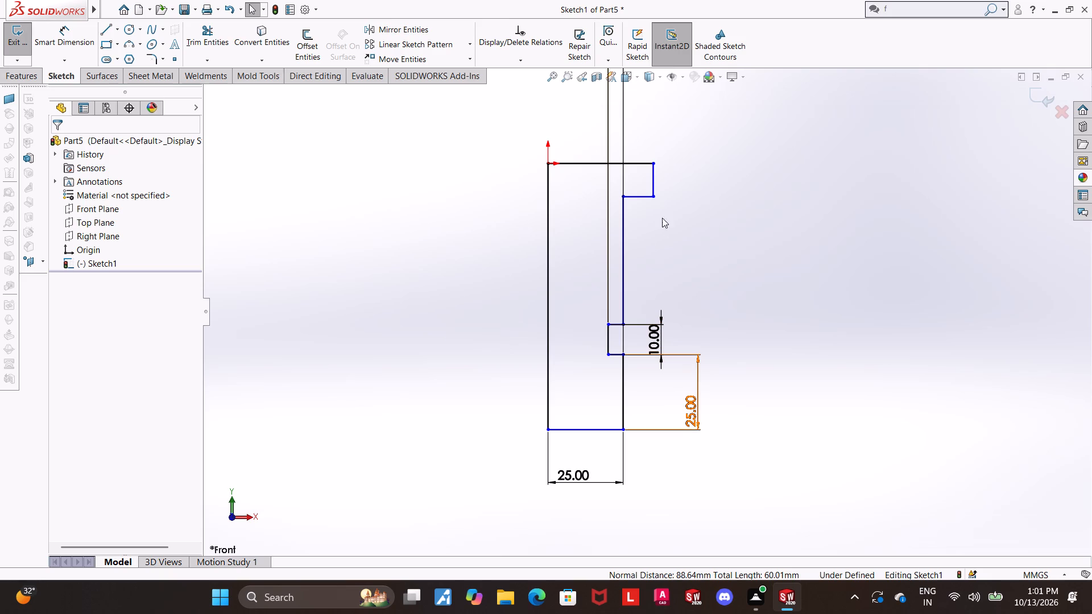
Make the flange's outer vertical line collinear with the long vertical line above the notch.
{"action": "left_click", "coordinate": [652, 182]}
{"action": "left_click", "coordinate": [623, 209], "text": "ctrl"}
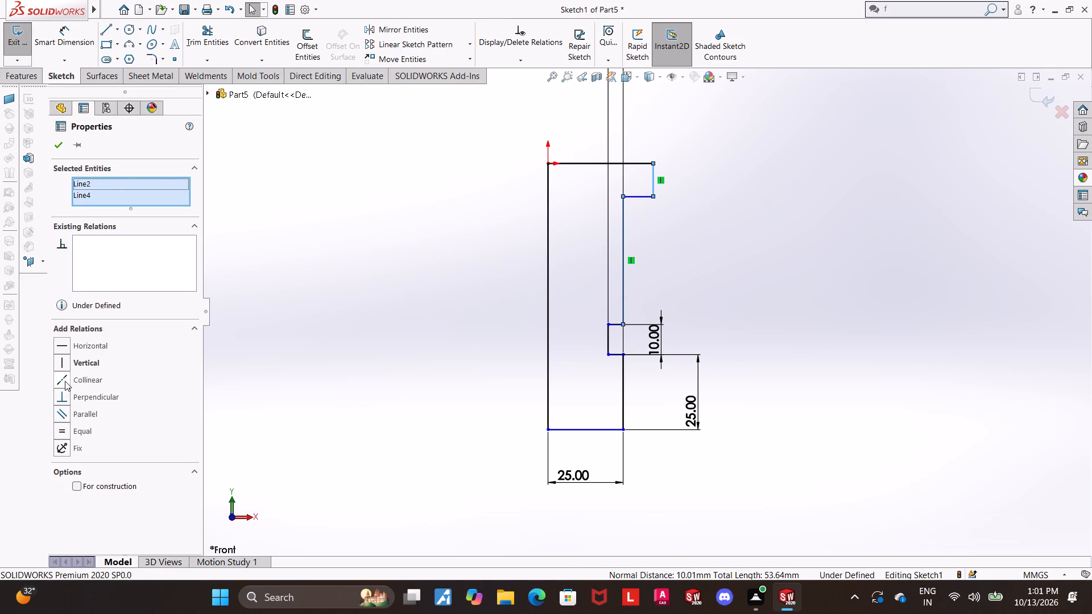
{"action": "left_click", "coordinate": [64, 381]}
{"action": "key", "text": "Escape"}
{"action": "key", "text": "Escape"}
Trim away the flange's lower horizontal line and the short vertical segment directly below the top line's outer end.
{"action": "left_click", "coordinate": [191, 36]}
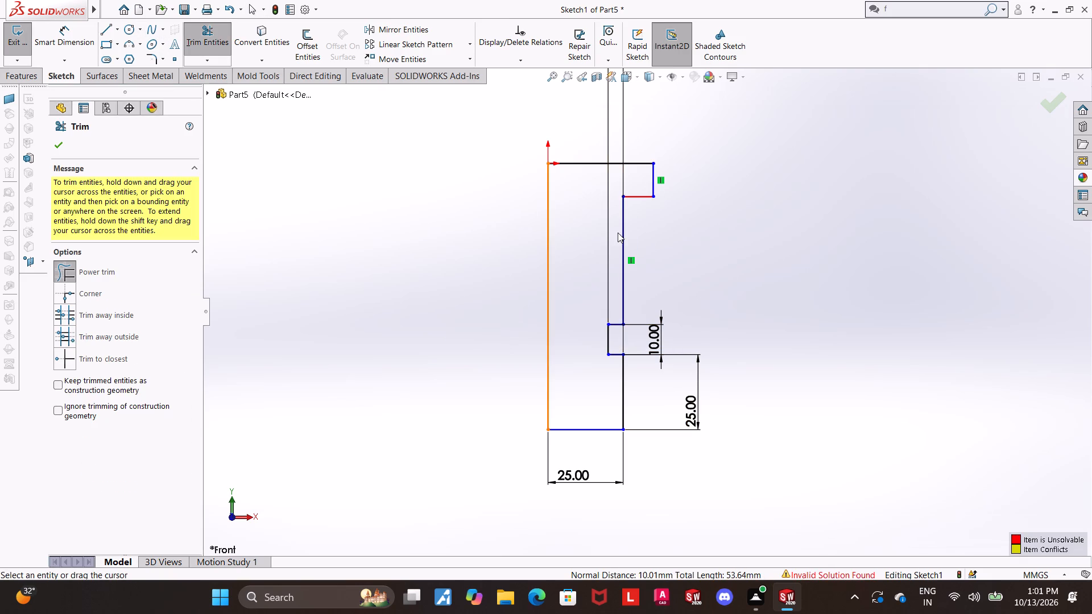
{"action": "left_click_drag", "start_coordinate": [637, 189], "coordinate": [640, 225]}
{"action": "key", "text": "Escape"}
{"action": "scroll", "coordinate": [632, 195], "scroll_direction": "down", "scroll_amount": 4}
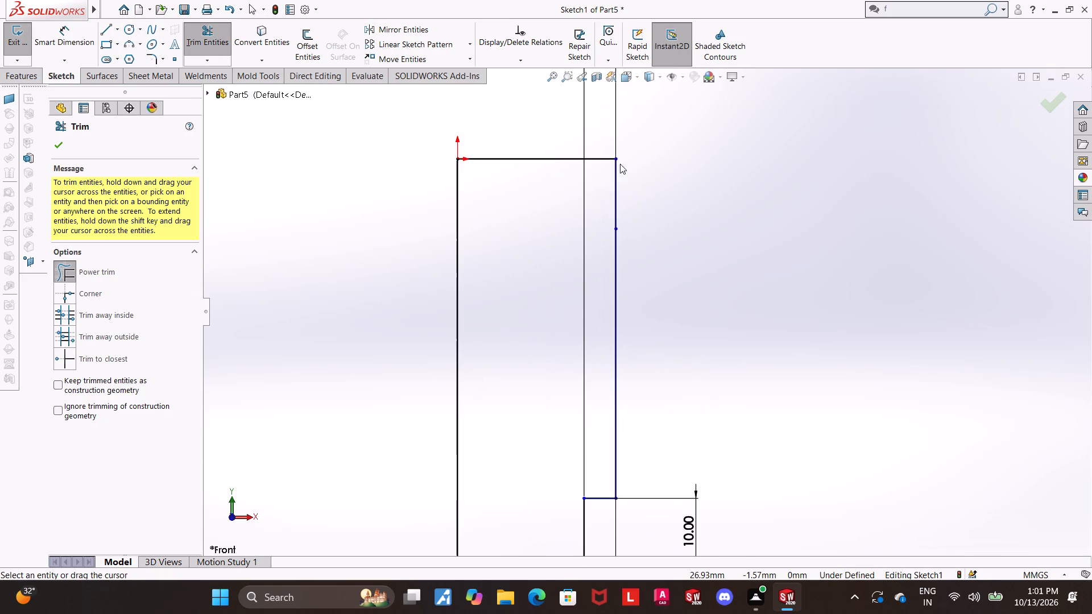
{"action": "left_click_drag", "start_coordinate": [633, 189], "coordinate": [573, 180]}
{"action": "key", "text": "Escape"}
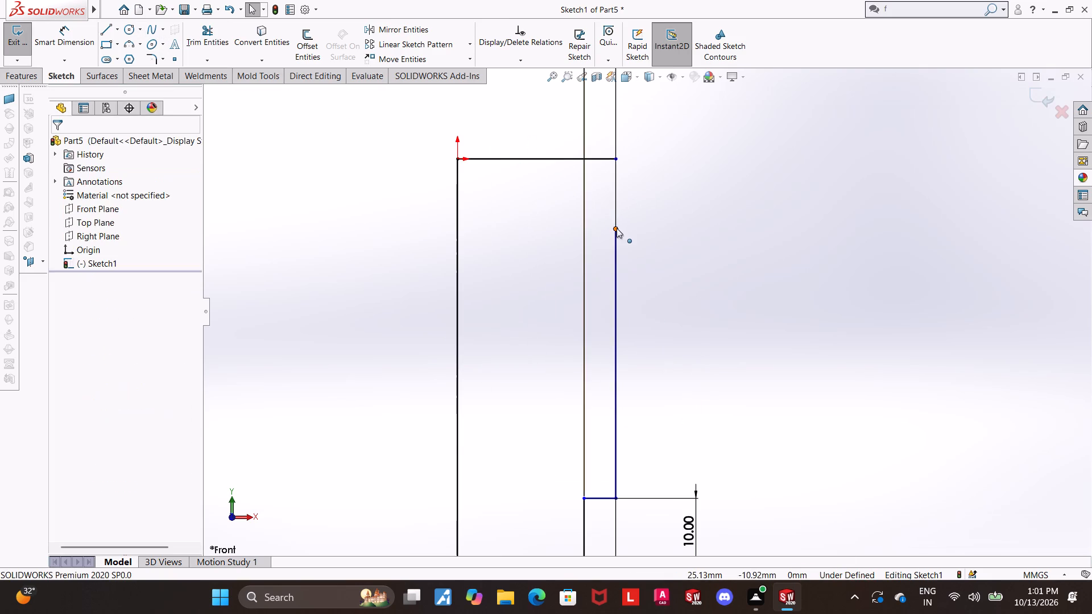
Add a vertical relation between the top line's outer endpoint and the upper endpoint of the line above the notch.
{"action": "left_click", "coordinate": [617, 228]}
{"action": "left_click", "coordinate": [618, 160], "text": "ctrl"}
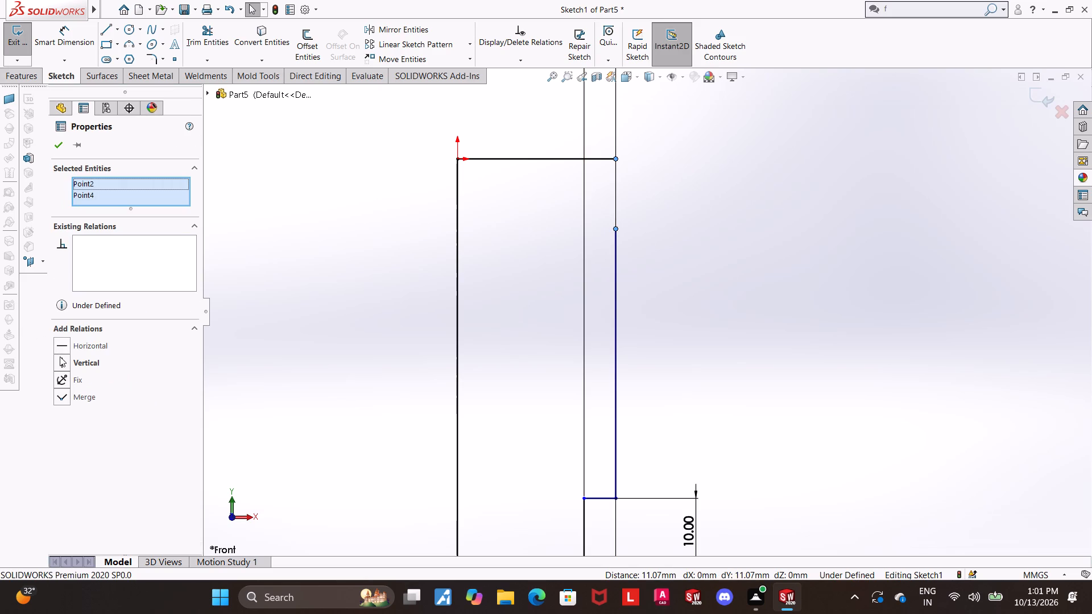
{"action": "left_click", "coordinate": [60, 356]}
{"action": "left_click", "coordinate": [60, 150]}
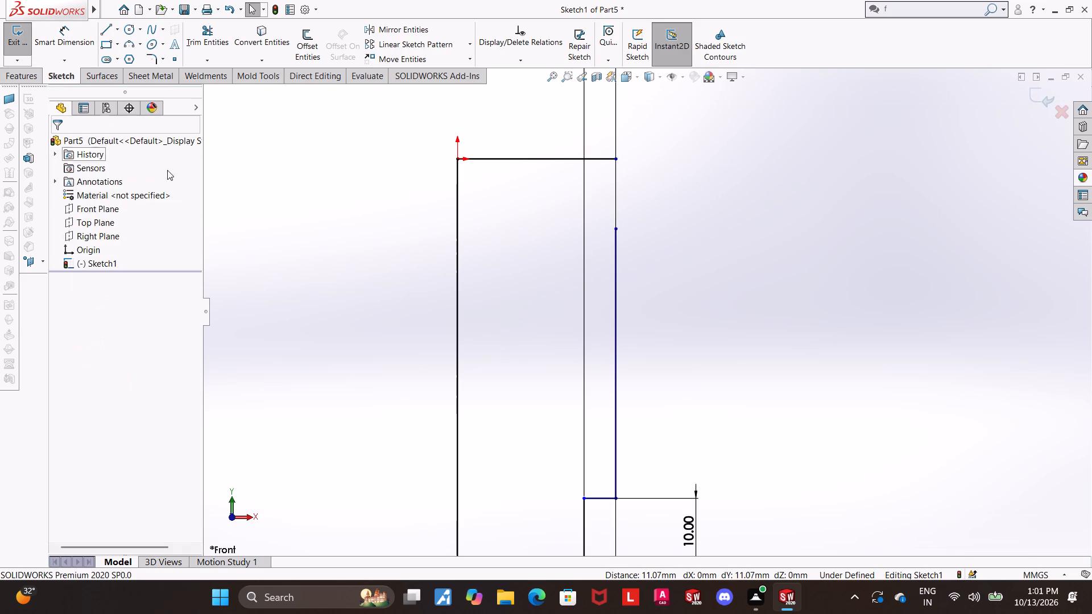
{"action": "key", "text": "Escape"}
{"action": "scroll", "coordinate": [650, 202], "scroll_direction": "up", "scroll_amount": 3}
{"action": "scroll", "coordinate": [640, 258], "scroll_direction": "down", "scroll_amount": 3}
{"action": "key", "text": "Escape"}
Merge the top line's outer endpoint with the upper endpoint of the line above the notch to close the profile.
{"action": "left_click", "coordinate": [621, 205]}
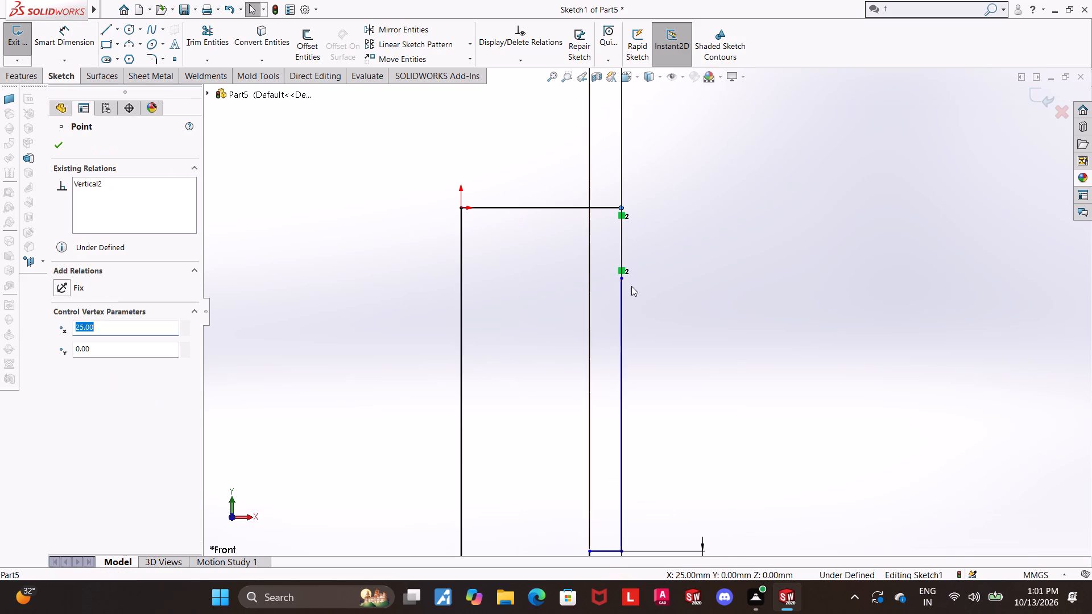
{"action": "left_click", "coordinate": [623, 277], "text": "ctrl"}
{"action": "left_click", "coordinate": [65, 402]}
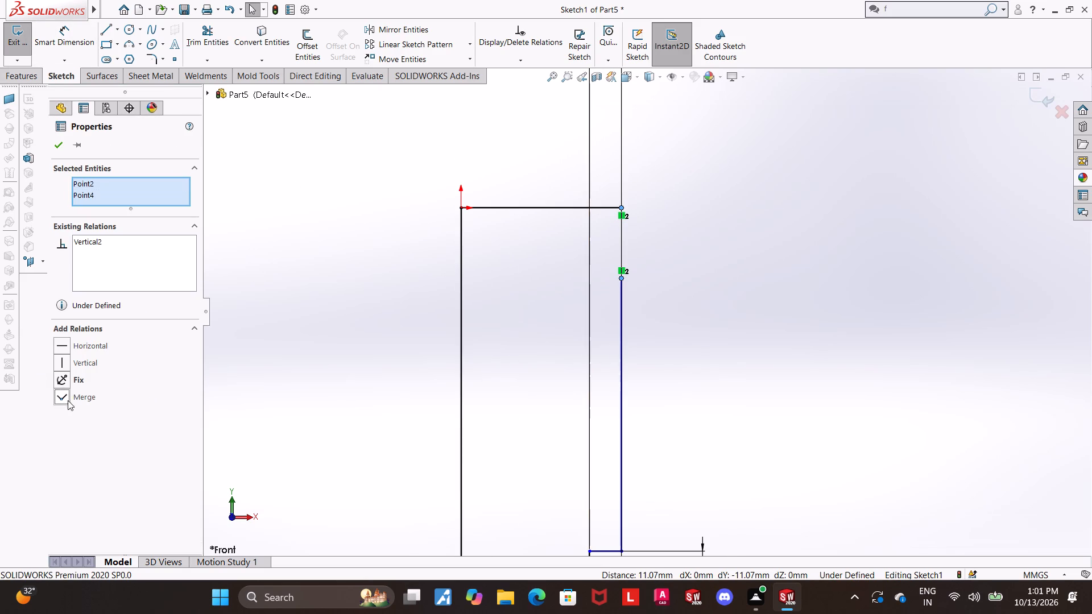
{"action": "scroll", "coordinate": [747, 326], "scroll_direction": "up", "scroll_amount": 5}
{"action": "scroll", "coordinate": [658, 470], "scroll_direction": "up", "scroll_amount": 3}
{"action": "scroll", "coordinate": [659, 473], "scroll_direction": "down", "scroll_amount": 3}
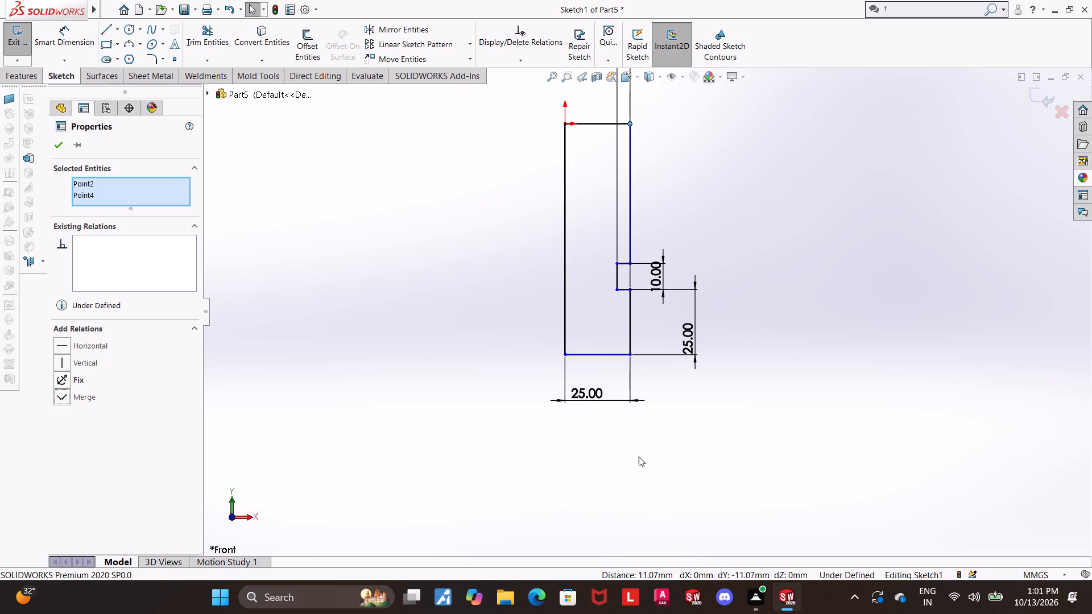
{"action": "scroll", "coordinate": [581, 351], "scroll_direction": "up", "scroll_amount": 2}
{"action": "scroll", "coordinate": [603, 222], "scroll_direction": "down", "scroll_amount": 1}
{"action": "key", "text": "Escape"}
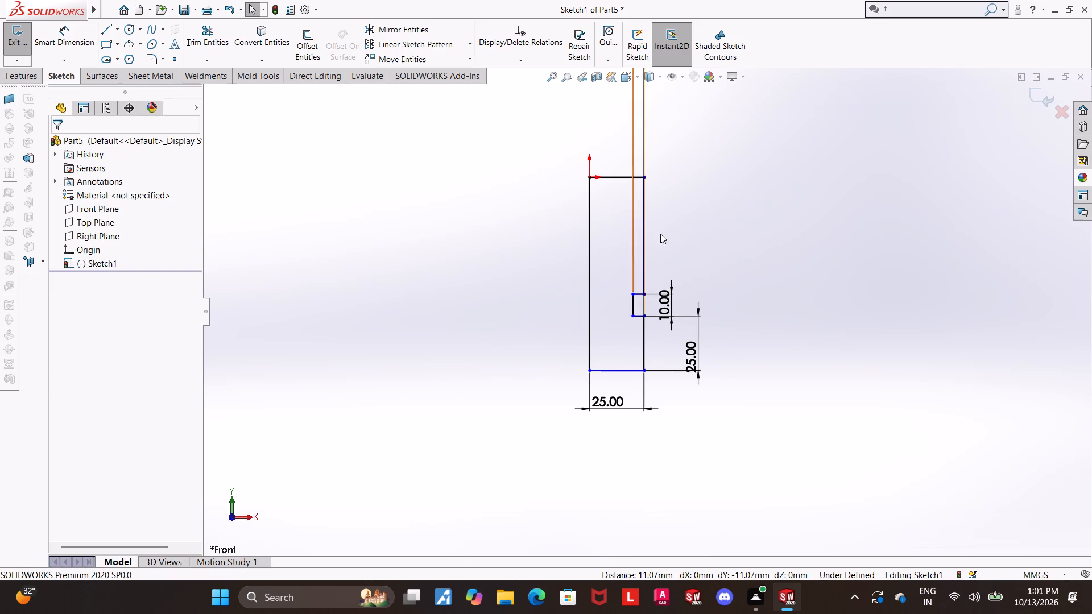
Convert the profile's long vertical line through the origin to construction geometry as a centerline.
{"action": "left_click", "coordinate": [588, 212]}
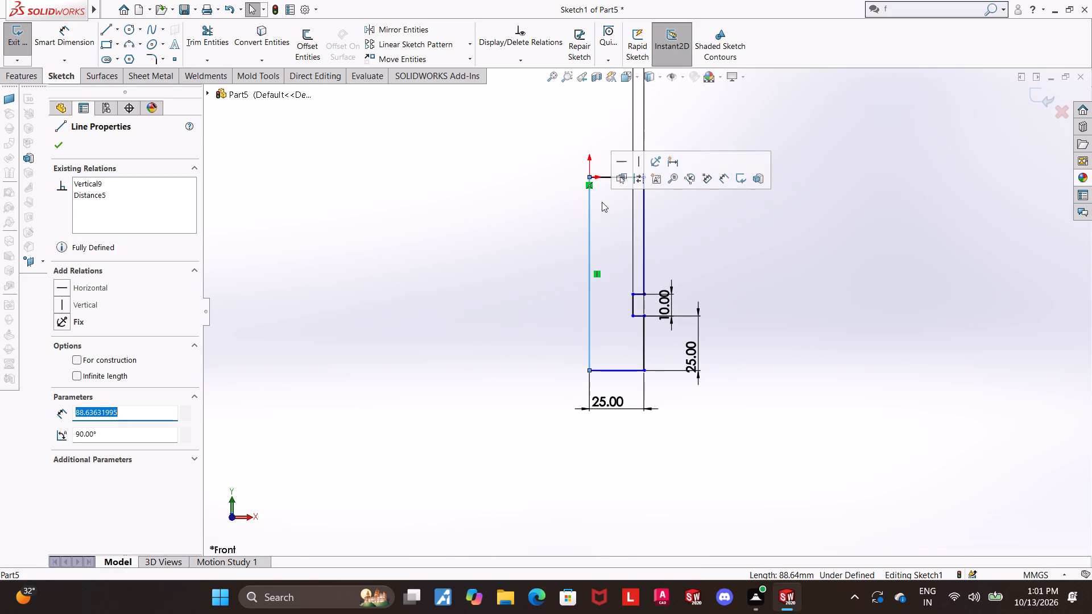
{"action": "left_click", "coordinate": [642, 175]}
{"action": "key", "text": "Escape"}
{"action": "left_click_drag", "start_coordinate": [588, 176], "coordinate": [591, 175]}
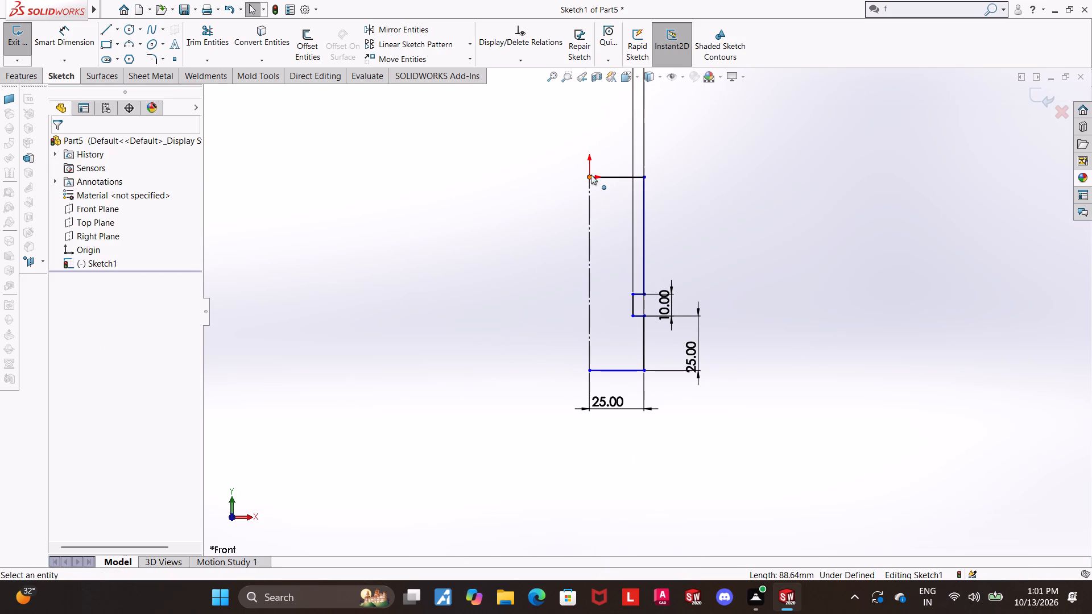
{"action": "left_click_drag", "start_coordinate": [591, 175], "coordinate": [609, 175]}
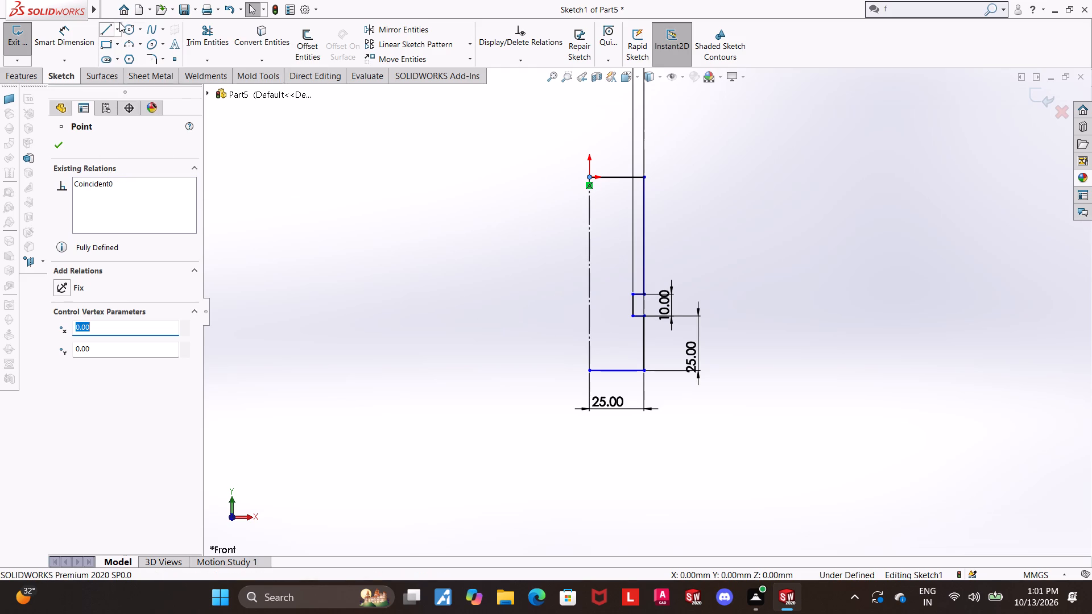
Draw a vertical line about 88.6 mm long between the top and bottom lines, about 8 mm from the centerline.
{"action": "left_click", "coordinate": [112, 24]}
{"action": "left_click", "coordinate": [606, 179]}
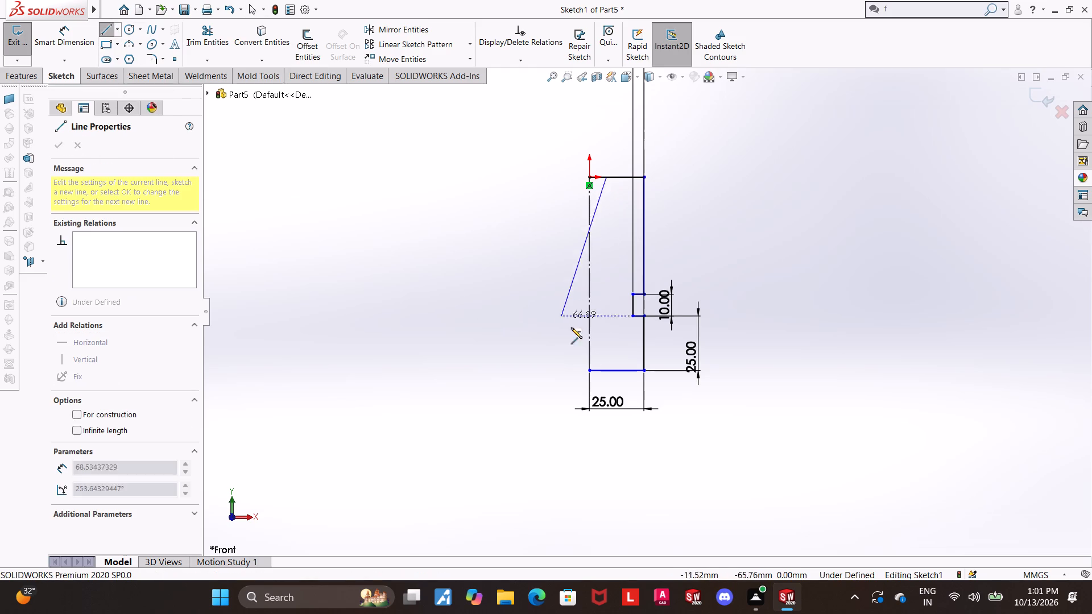
{"action": "left_click", "coordinate": [607, 370]}
{"action": "key", "text": "Escape"}
Trim the parts of the top and bottom lines that lie between the centerline and the new vertical line.
{"action": "left_click", "coordinate": [209, 35]}
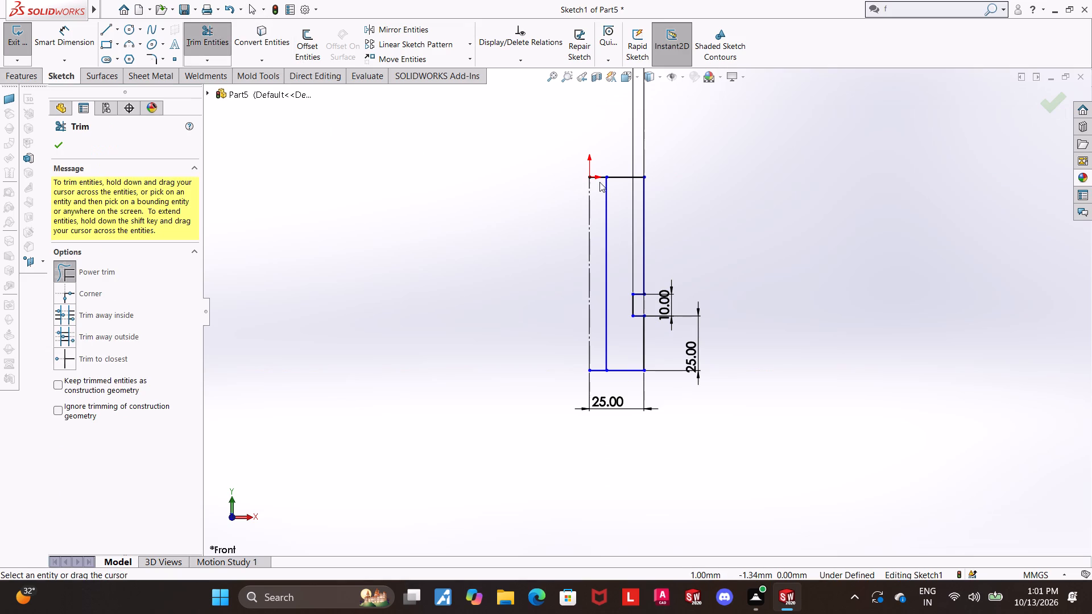
{"action": "scroll", "coordinate": [599, 182], "scroll_direction": "down", "scroll_amount": 5}
{"action": "left_click_drag", "start_coordinate": [617, 243], "coordinate": [617, 181]}
{"action": "scroll", "coordinate": [630, 242], "scroll_direction": "up", "scroll_amount": 5}
{"action": "scroll", "coordinate": [667, 485], "scroll_direction": "down", "scroll_amount": 5}
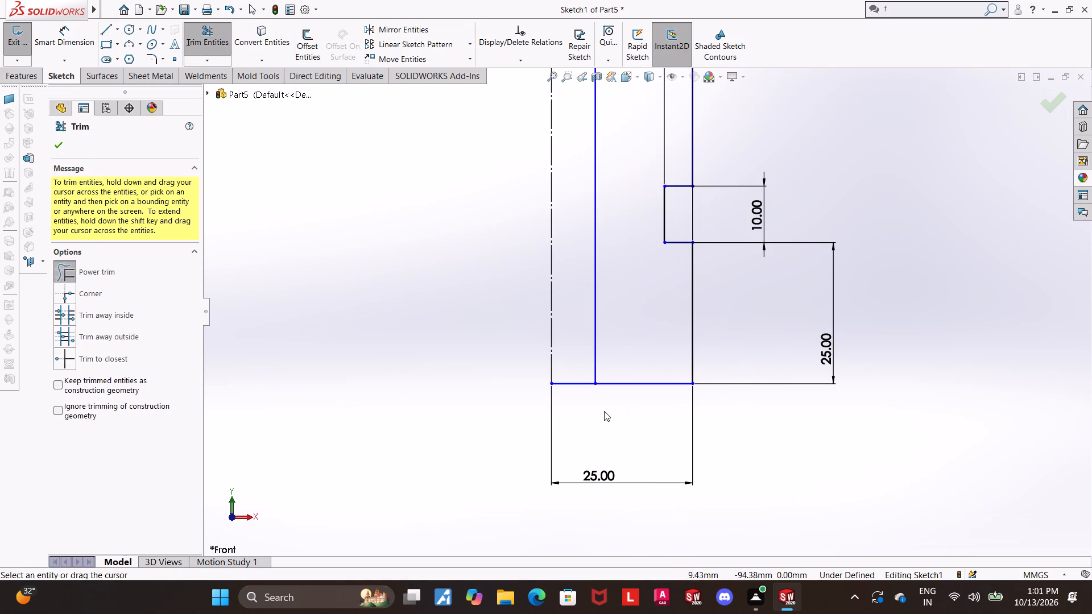
{"action": "left_click_drag", "start_coordinate": [577, 376], "coordinate": [576, 402]}
{"action": "scroll", "coordinate": [576, 399], "scroll_direction": "up", "scroll_amount": 2}
{"action": "scroll", "coordinate": [626, 372], "scroll_direction": "up", "scroll_amount": 2}
{"action": "scroll", "coordinate": [683, 308], "scroll_direction": "up", "scroll_amount": 2}
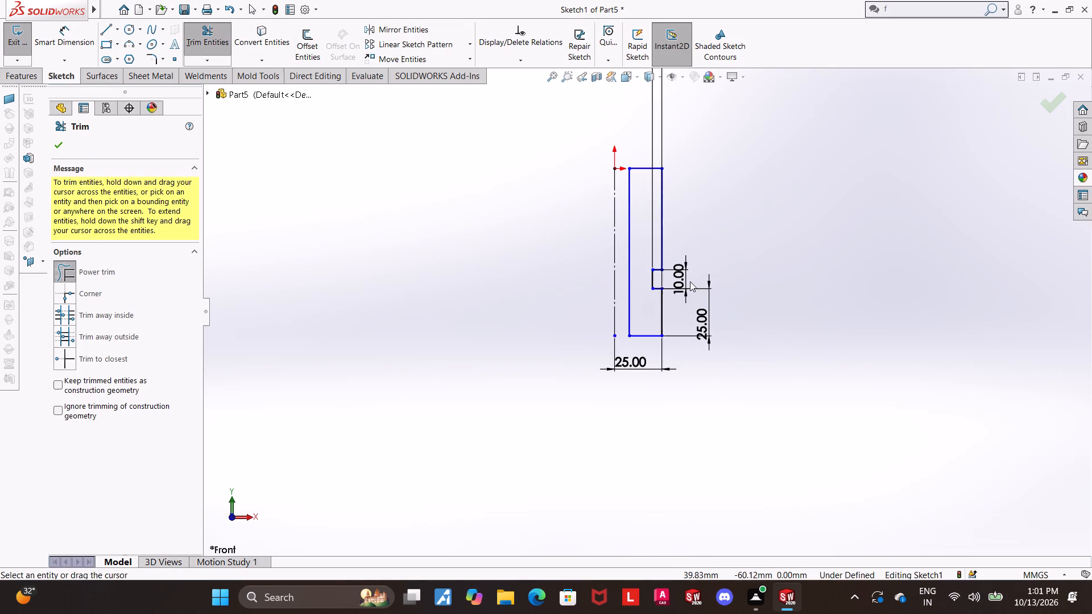
{"action": "scroll", "coordinate": [690, 278], "scroll_direction": "up", "scroll_amount": 2}
{"action": "scroll", "coordinate": [686, 284], "scroll_direction": "down", "scroll_amount": 3}
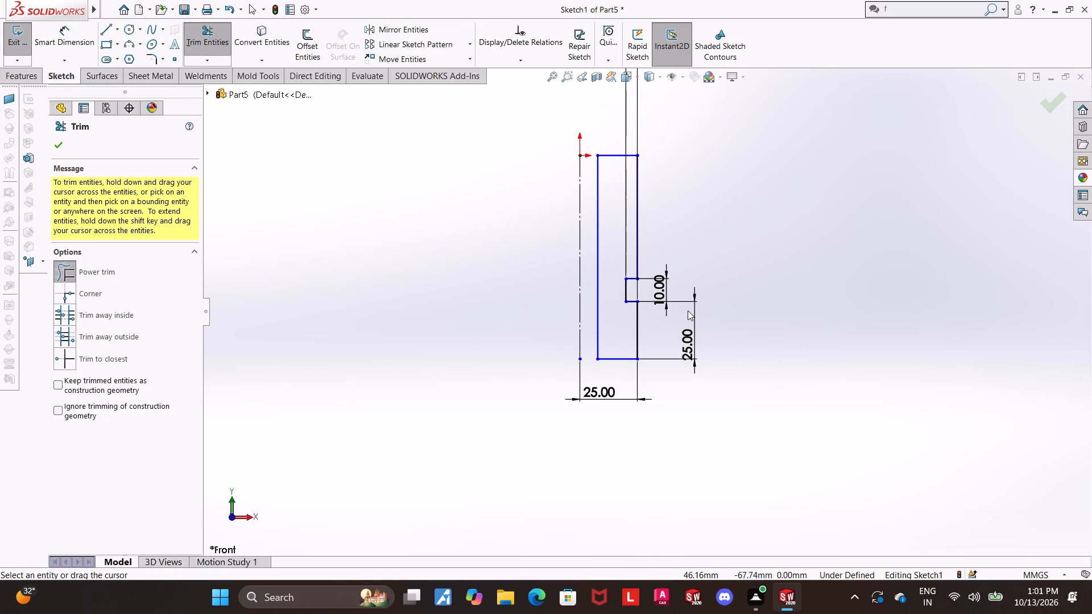
{"action": "key", "text": "Escape"}
{"action": "key", "text": "Escape"}
Delete the 25 mm width dimension between the centerline and the profile's outer vertical line.
{"action": "scroll", "coordinate": [660, 305], "scroll_direction": "up", "scroll_amount": 1}
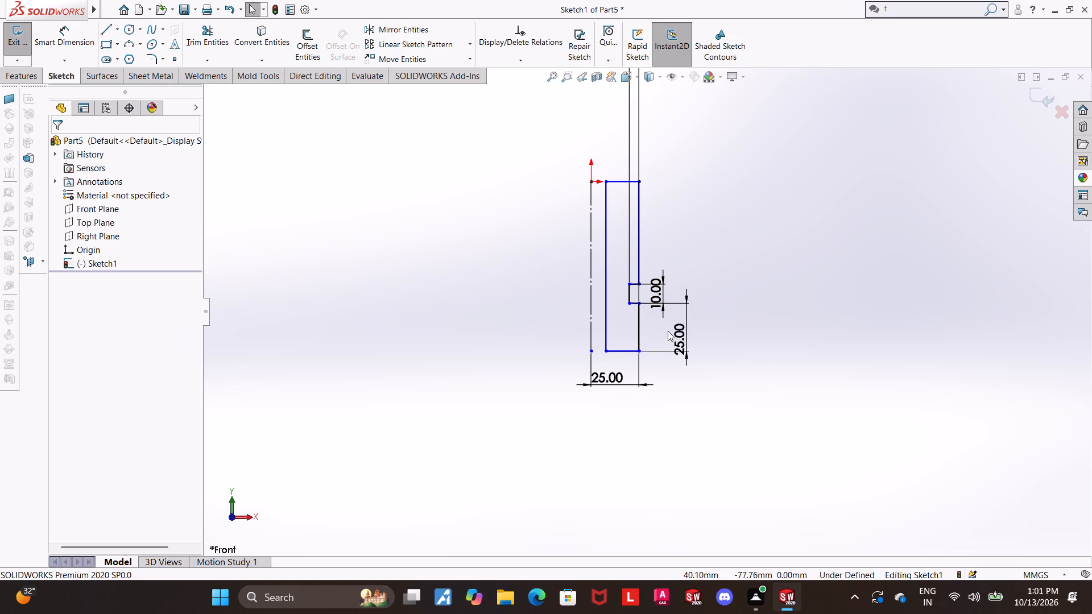
{"action": "scroll", "coordinate": [669, 333], "scroll_direction": "down", "scroll_amount": 1}
{"action": "scroll", "coordinate": [570, 400], "scroll_direction": "down", "scroll_amount": 3}
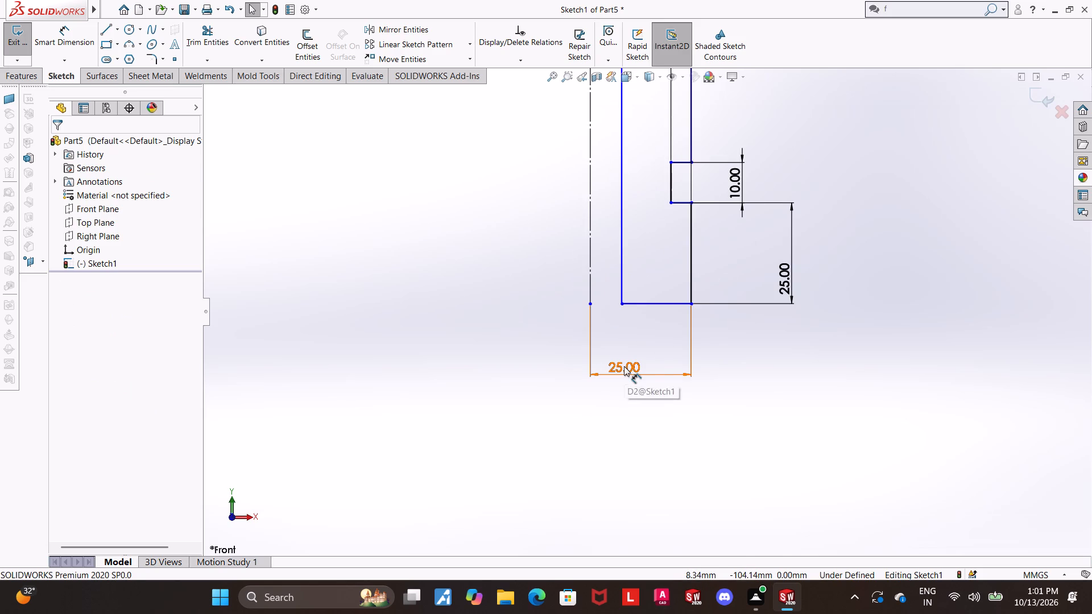
{"action": "right_click", "coordinate": [624, 366]}
{"action": "left_click", "coordinate": [682, 434]}
{"action": "key", "text": "Escape"}
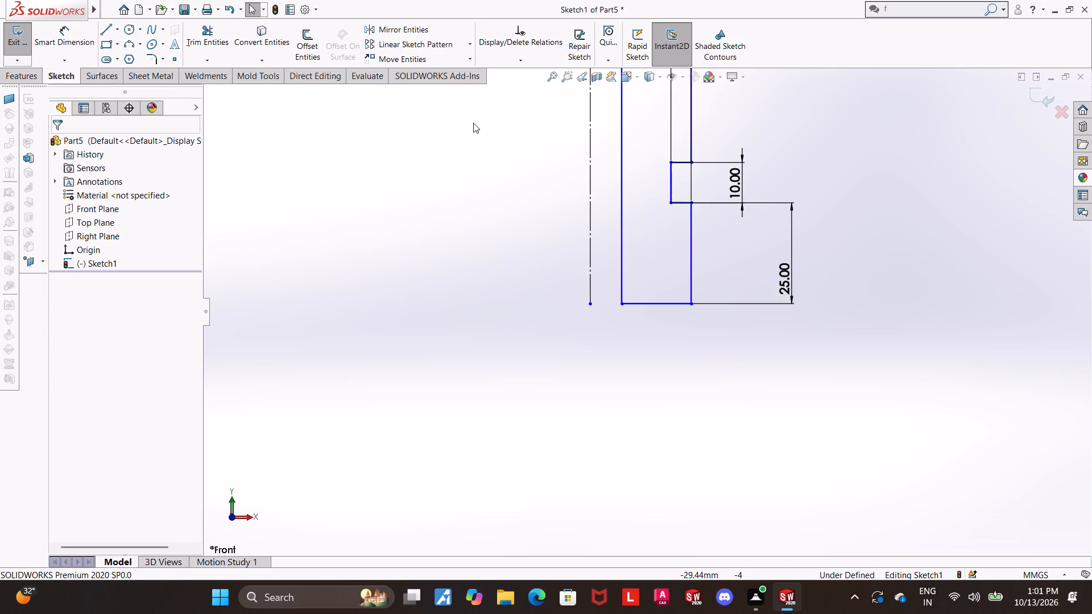
Dimension the distance from the centerline to the profile's inner vertical line at 10 mm.
{"action": "left_click", "coordinate": [67, 39]}
{"action": "left_click", "coordinate": [623, 280]}
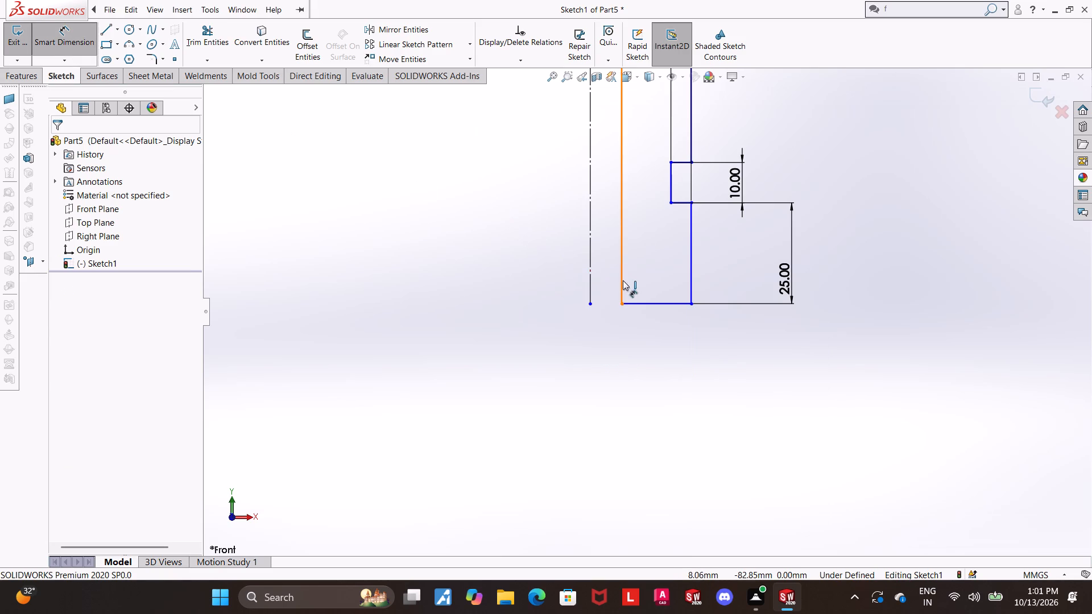
{"action": "left_click", "coordinate": [591, 275]}
{"action": "left_click", "coordinate": [619, 348]}
{"action": "key", "text": "1"}
{"action": "key", "text": "0"}
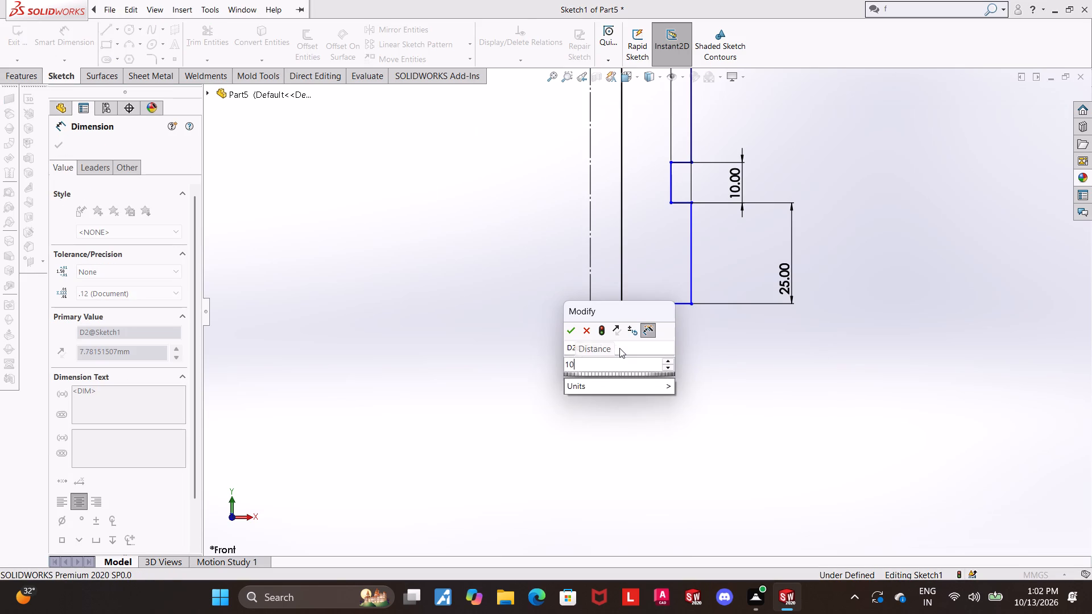
{"action": "key", "text": "Return"}
{"action": "key", "text": "Escape"}
{"action": "key", "text": "Escape"}
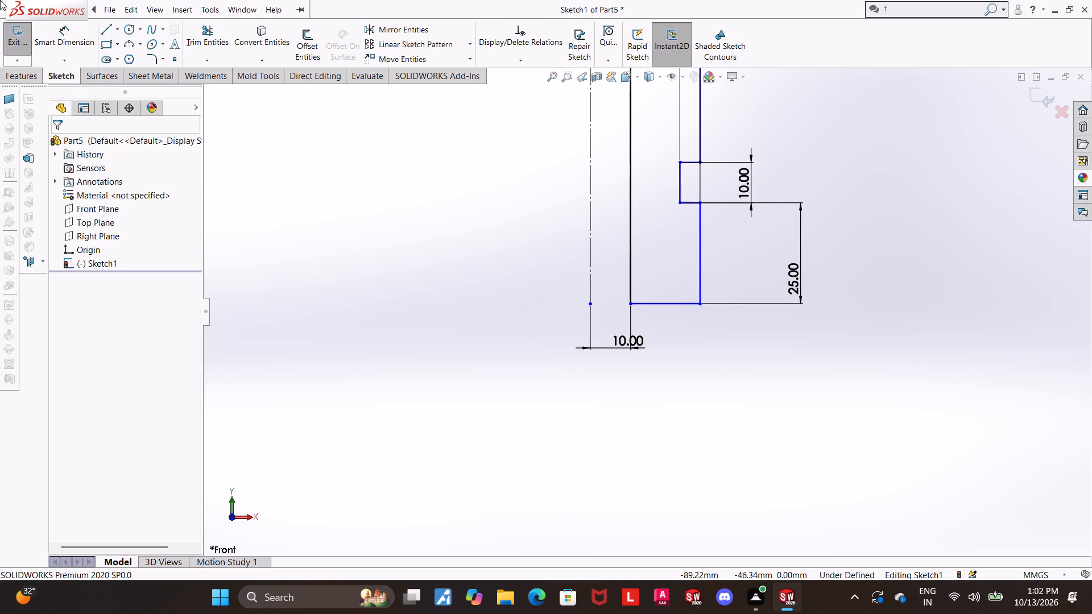
Dimension the profile's width between its inner vertical line and the outer line below the notch at 25 mm.
{"action": "left_click", "coordinate": [84, 44]}
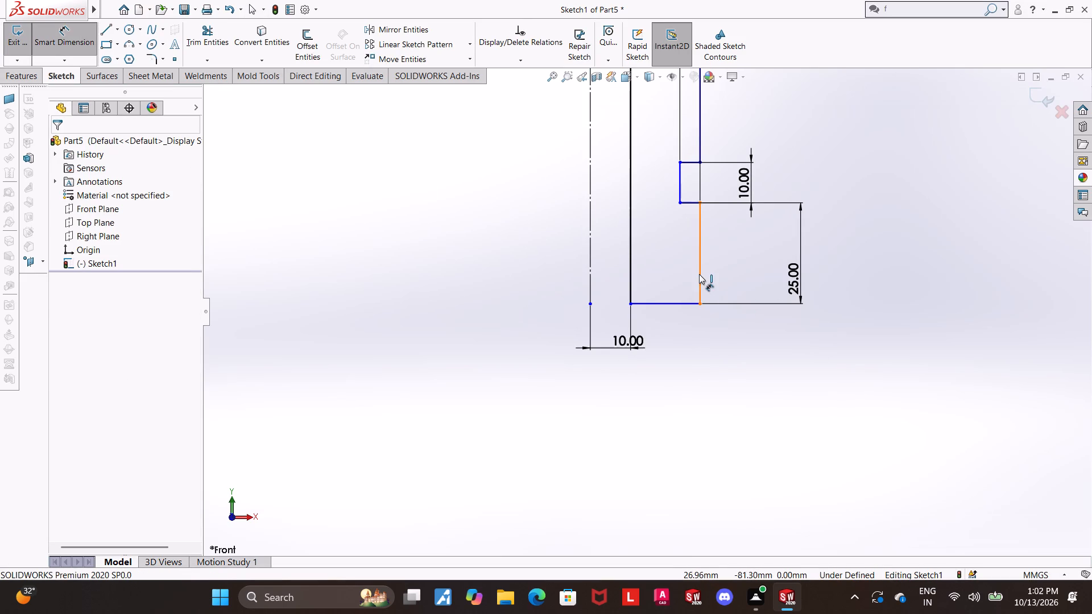
{"action": "left_click", "coordinate": [699, 274]}
{"action": "left_click", "coordinate": [631, 257]}
{"action": "left_click", "coordinate": [671, 337]}
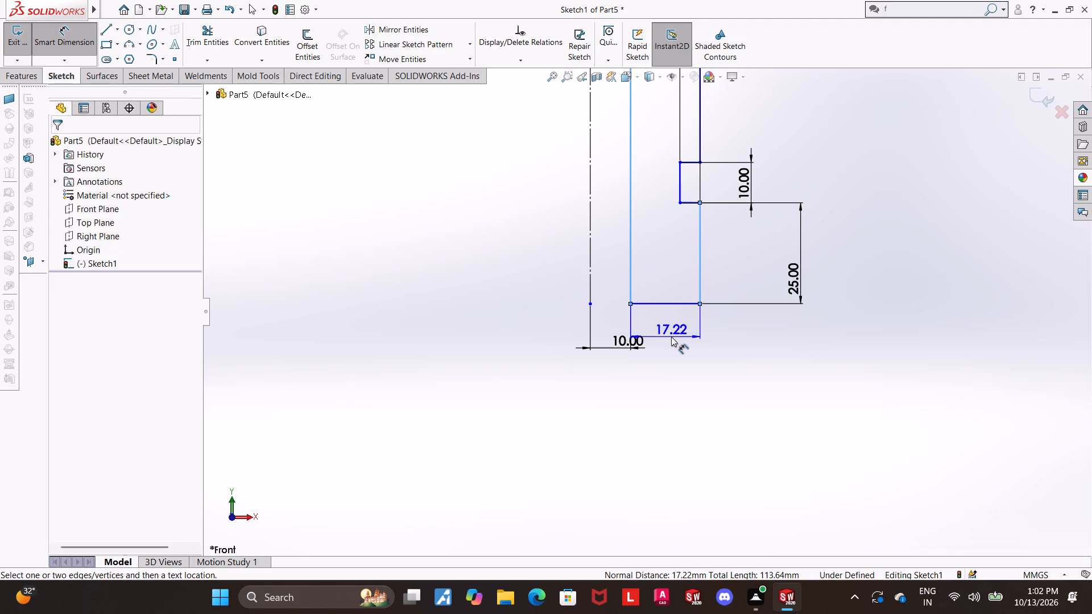
{"action": "type", "text": "25"}
{"action": "key", "text": "Return"}
{"action": "key", "text": "Escape"}
{"action": "key", "text": "Escape"}
Dimension the profile's overall height between the top and bottom lines at 135 mm.
{"action": "scroll", "coordinate": [758, 350], "scroll_direction": "up", "scroll_amount": 3}
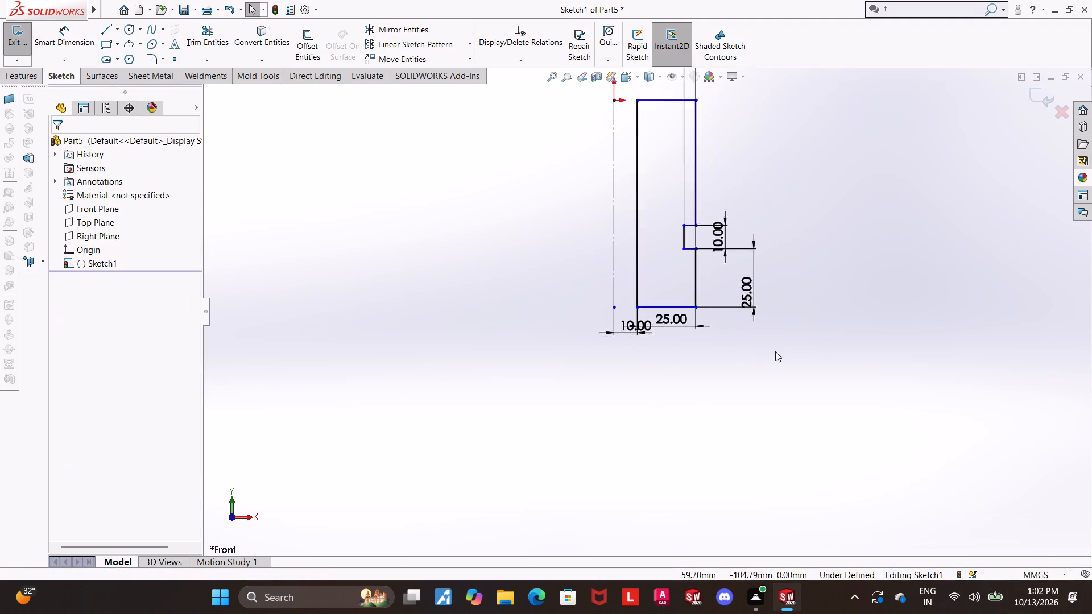
{"action": "scroll", "coordinate": [775, 351], "scroll_direction": "up", "scroll_amount": 1}
{"action": "scroll", "coordinate": [655, 166], "scroll_direction": "down", "scroll_amount": 1}
{"action": "scroll", "coordinate": [708, 238], "scroll_direction": "down", "scroll_amount": 1}
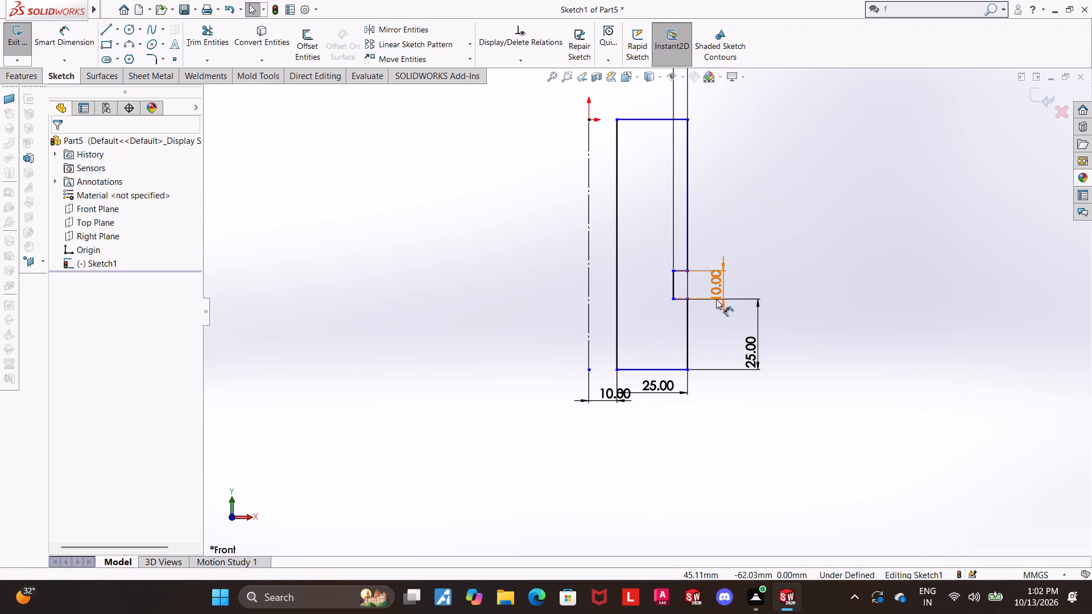
{"action": "scroll", "coordinate": [725, 305], "scroll_direction": "up", "scroll_amount": 1}
{"action": "key", "text": "Escape"}
{"action": "key", "text": "Escape"}
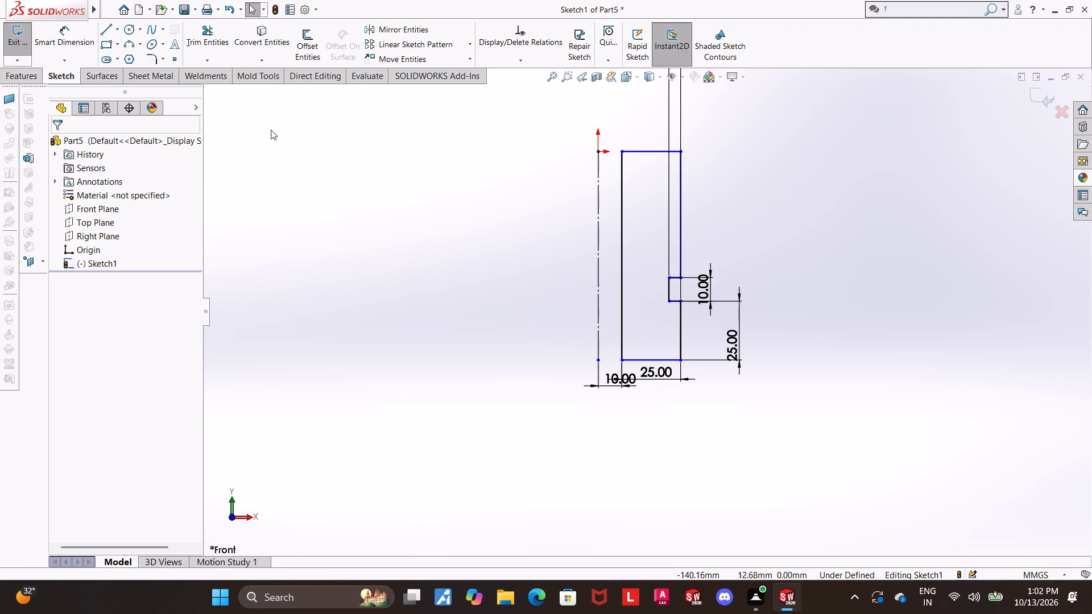
{"action": "left_click", "coordinate": [55, 26]}
{"action": "left_click", "coordinate": [654, 152]}
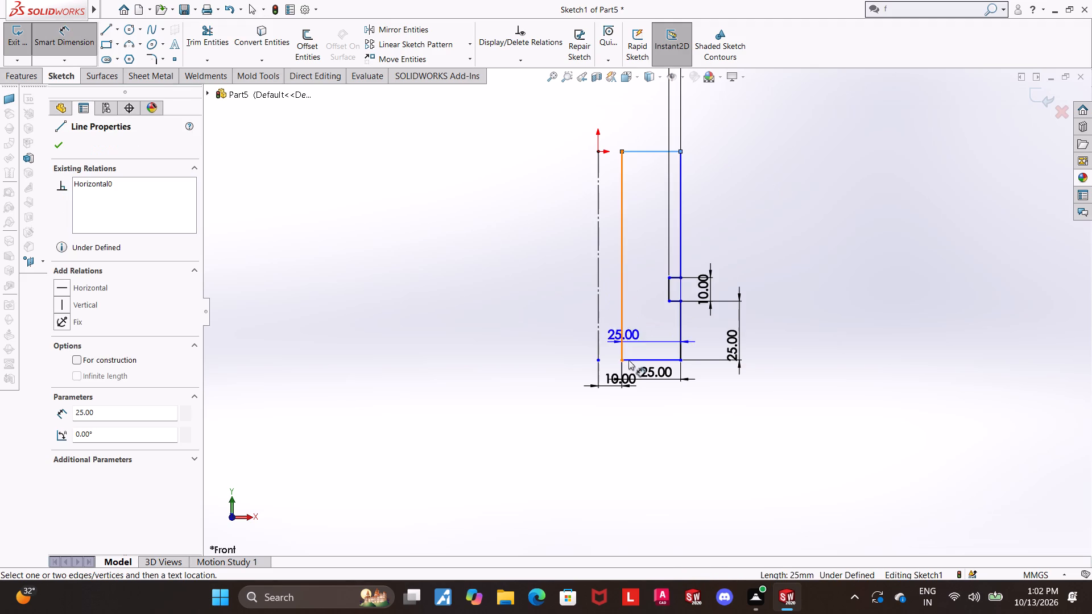
{"action": "left_click", "coordinate": [637, 361]}
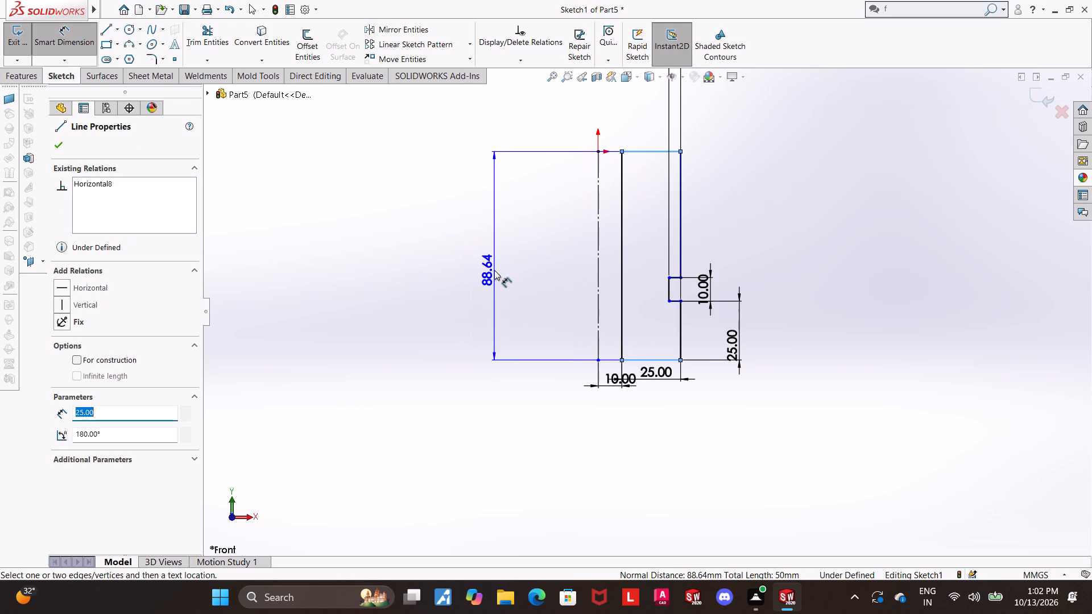
{"action": "left_click", "coordinate": [494, 270]}
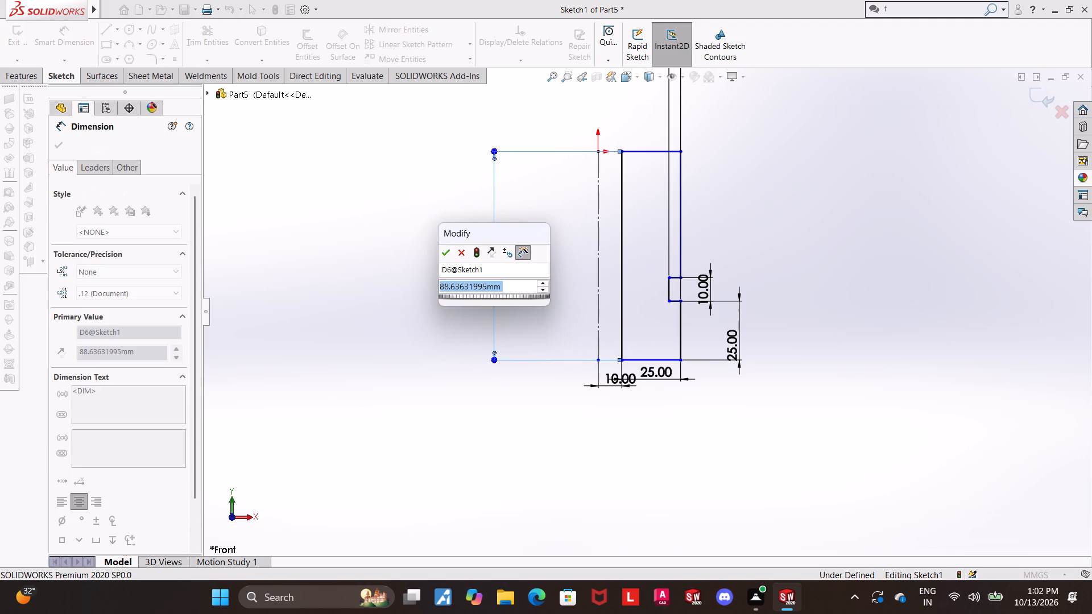
{"action": "type", "text": "135"}
{"action": "key", "text": "Return"}
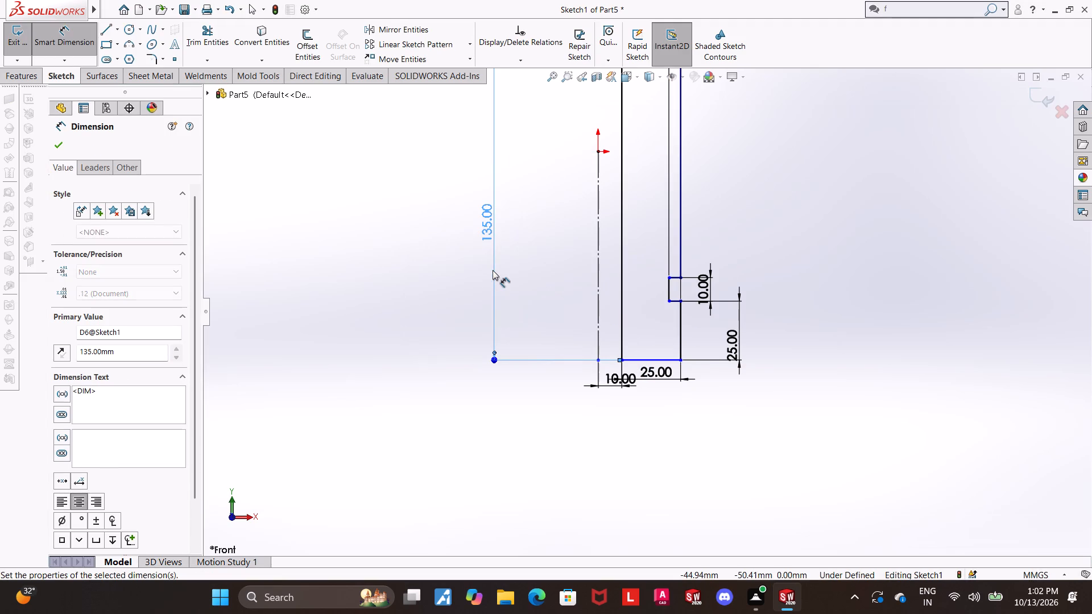
{"action": "scroll", "coordinate": [700, 252], "scroll_direction": "up", "scroll_amount": 4}
{"action": "scroll", "coordinate": [630, 205], "scroll_direction": "down", "scroll_amount": 2}
{"action": "key", "text": "Escape"}
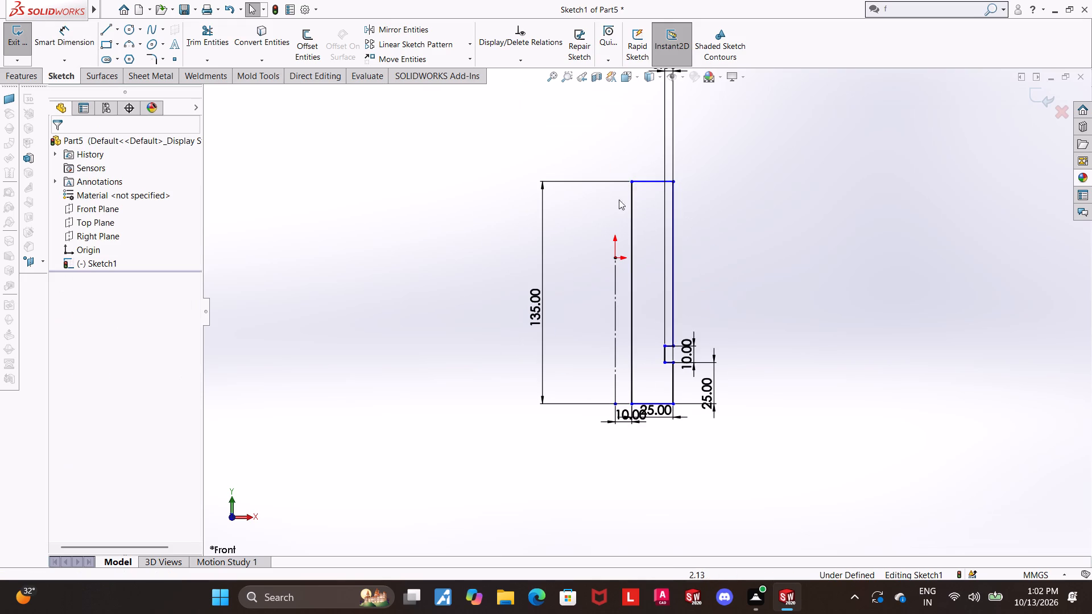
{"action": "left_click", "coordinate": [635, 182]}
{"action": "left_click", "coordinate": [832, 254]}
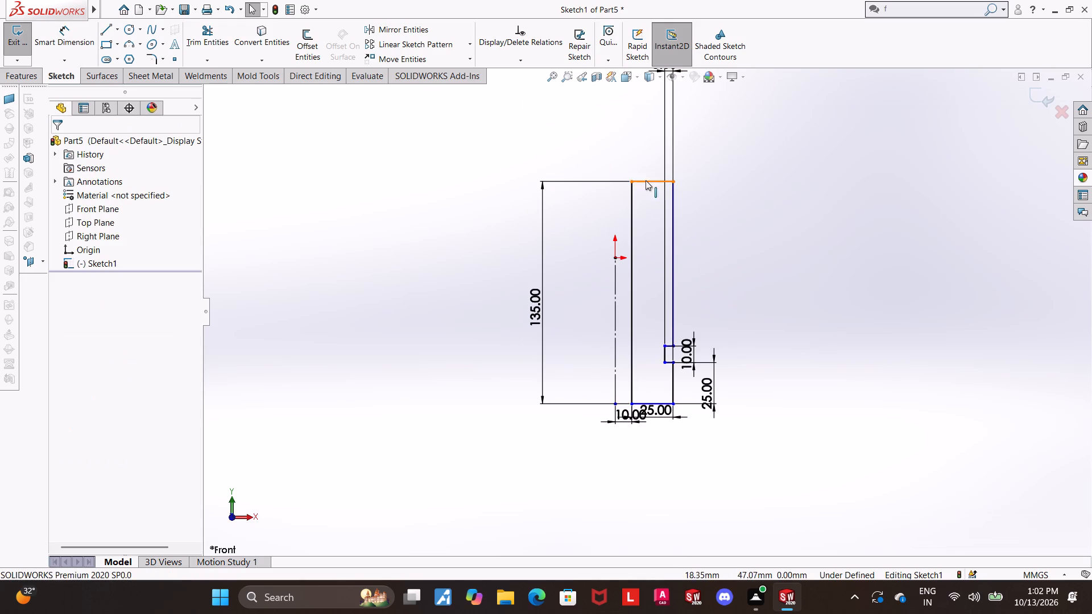
Add a horizontal relation between the profile's top inner corner and the origin.
{"action": "left_click", "coordinate": [631, 179]}
{"action": "left_click", "coordinate": [615, 258], "text": "ctrl"}
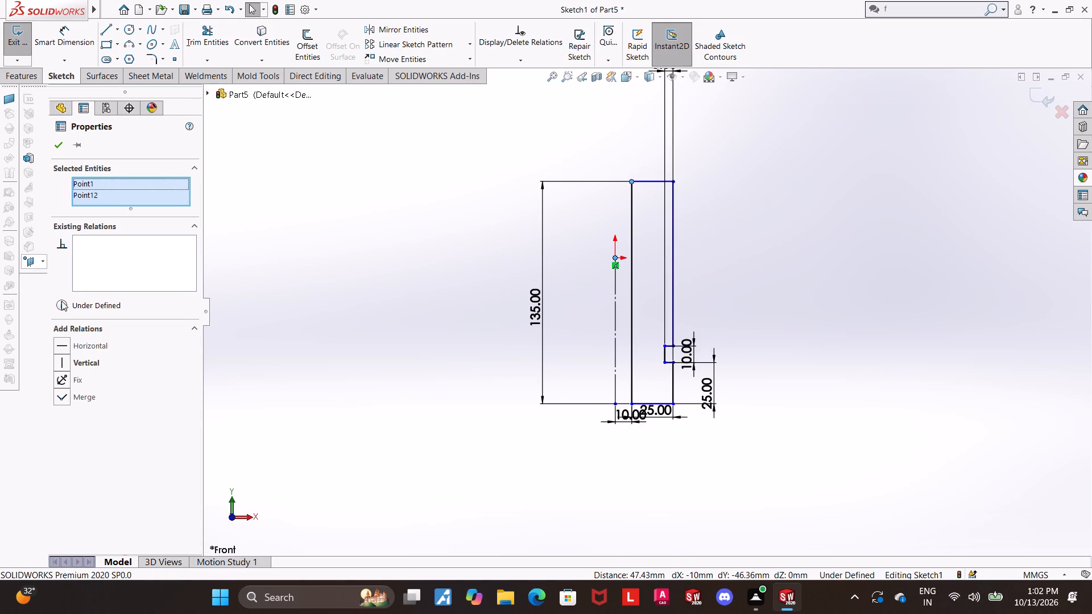
{"action": "left_click", "coordinate": [66, 345]}
{"action": "left_click", "coordinate": [824, 347]}
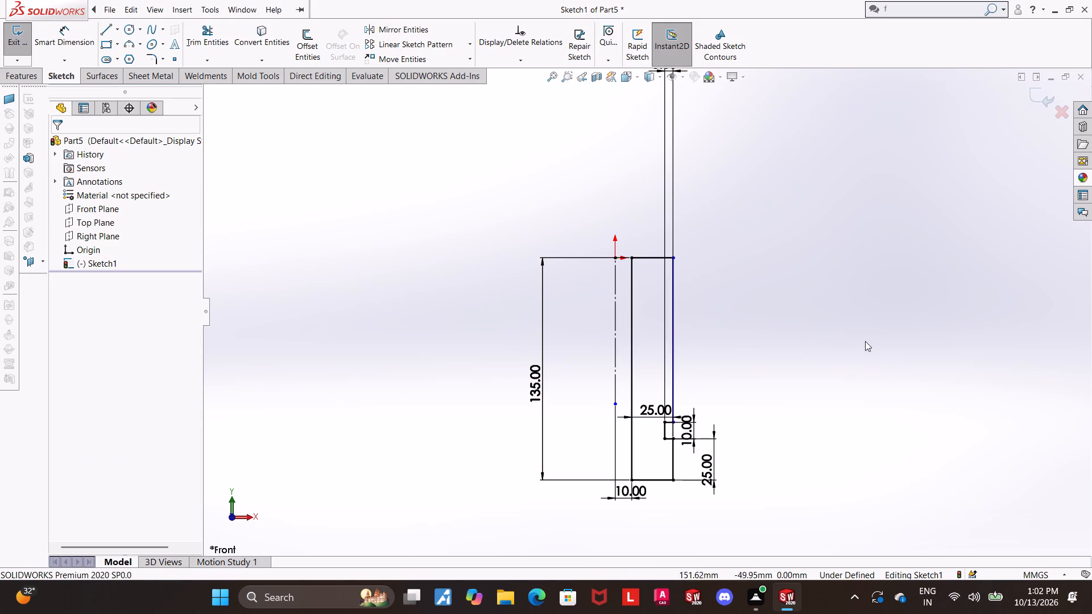
Trim away the profile's top horizontal line between the inner and outer vertical lines.
{"action": "scroll", "coordinate": [865, 342], "scroll_direction": "up", "scroll_amount": 2}
{"action": "scroll", "coordinate": [727, 370], "scroll_direction": "down", "scroll_amount": 3}
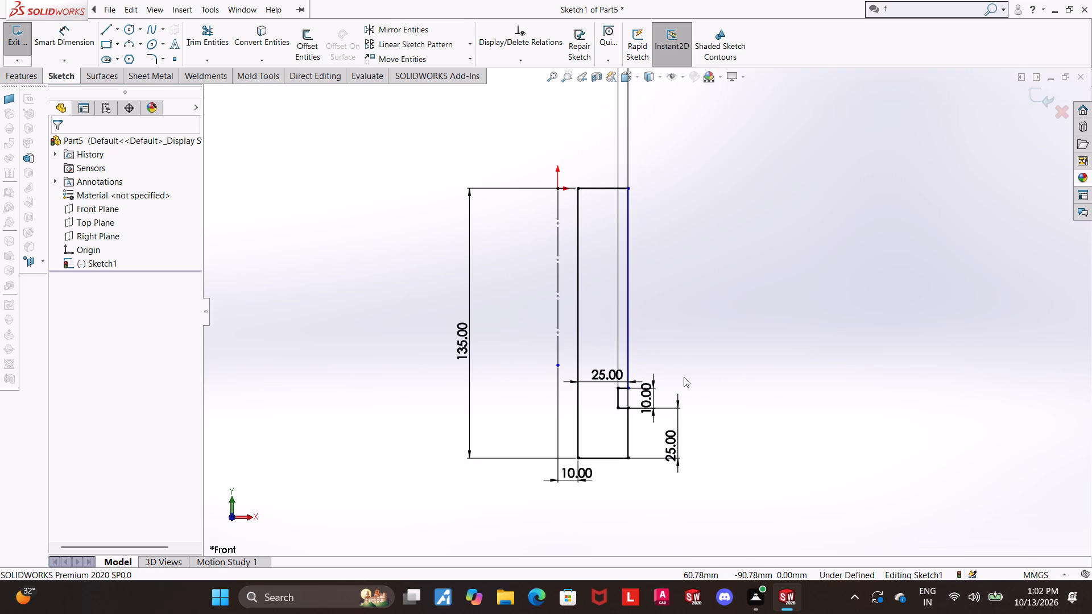
{"action": "scroll", "coordinate": [707, 377], "scroll_direction": "up", "scroll_amount": 1}
{"action": "scroll", "coordinate": [636, 283], "scroll_direction": "down", "scroll_amount": 1}
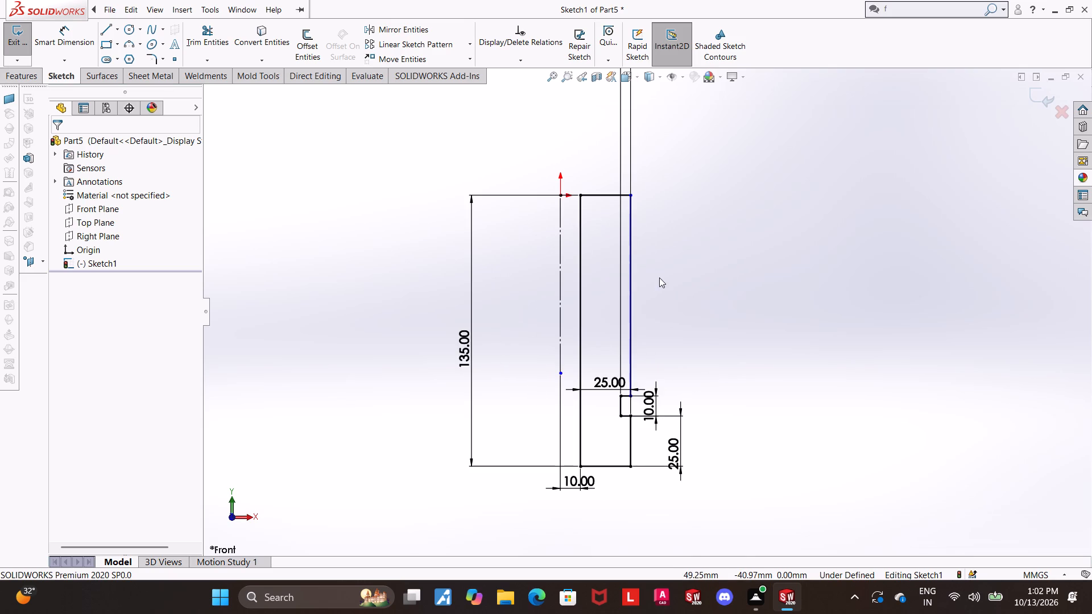
{"action": "scroll", "coordinate": [618, 222], "scroll_direction": "down", "scroll_amount": 2}
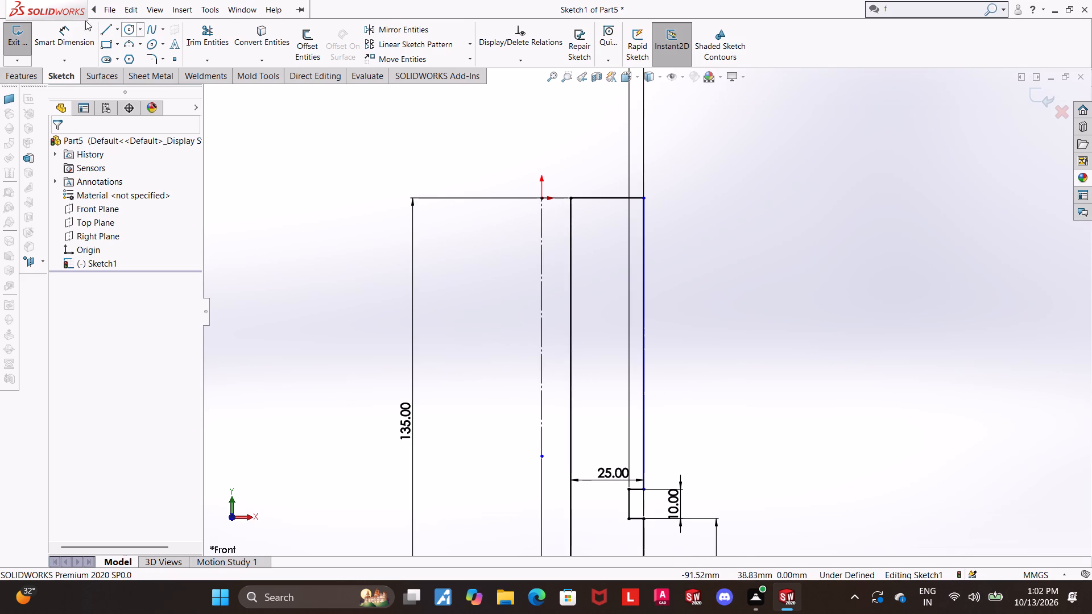
{"action": "left_click", "coordinate": [193, 35]}
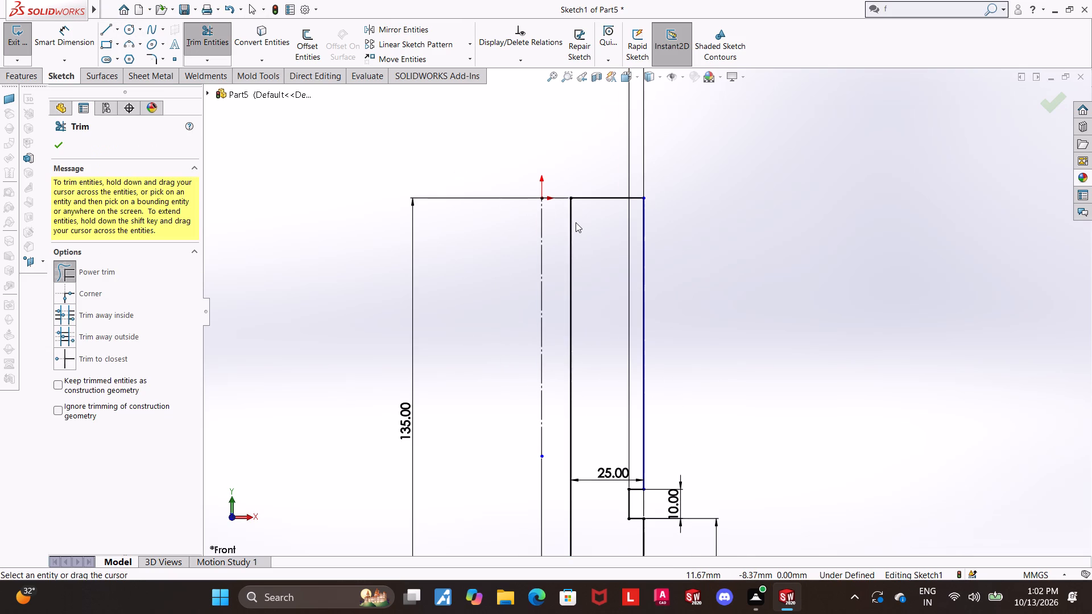
{"action": "key", "text": "Escape"}
{"action": "key", "text": "Escape"}
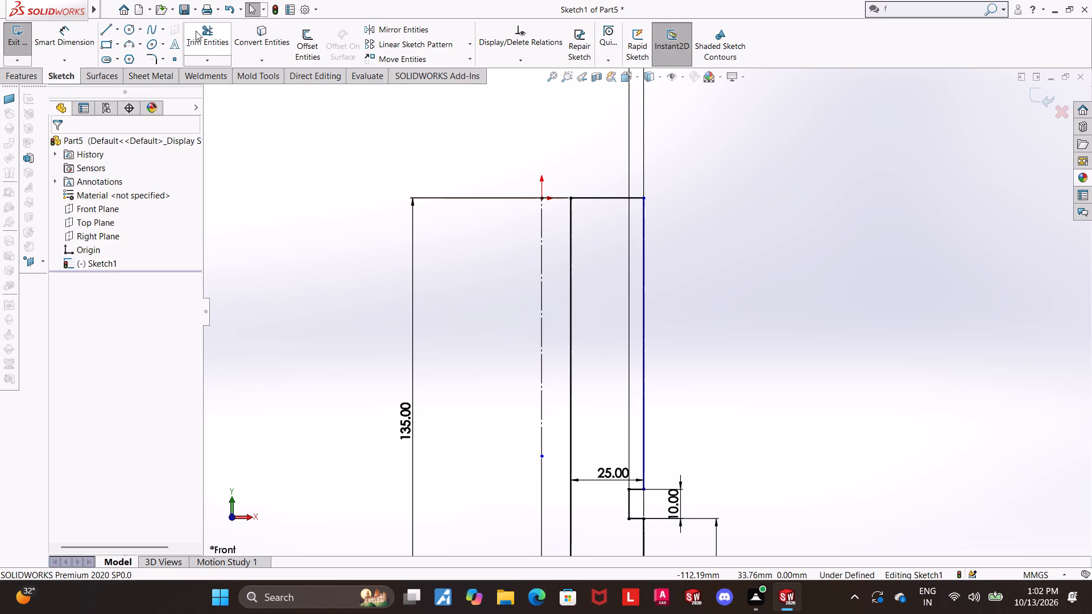
{"action": "left_click", "coordinate": [196, 31]}
{"action": "left_click_drag", "start_coordinate": [609, 184], "coordinate": [602, 214]}
{"action": "key", "text": "Escape"}
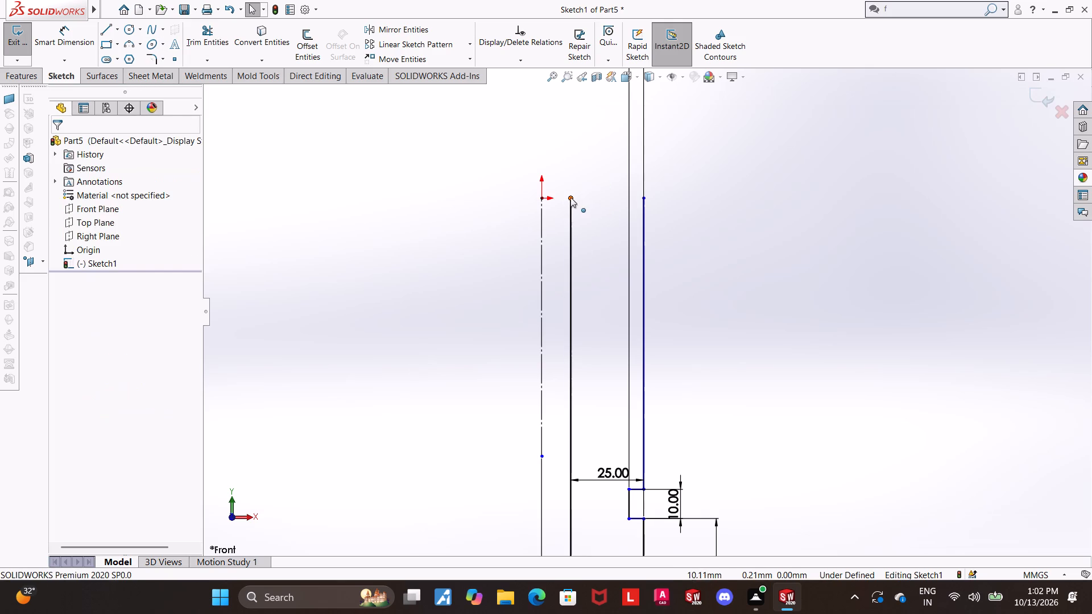
Delete the horizontal relation tying the inner vertical line's top endpoint to the origin.
{"action": "left_click_drag", "start_coordinate": [570, 197], "coordinate": [569, 218]}
{"action": "right_click", "coordinate": [571, 197]}
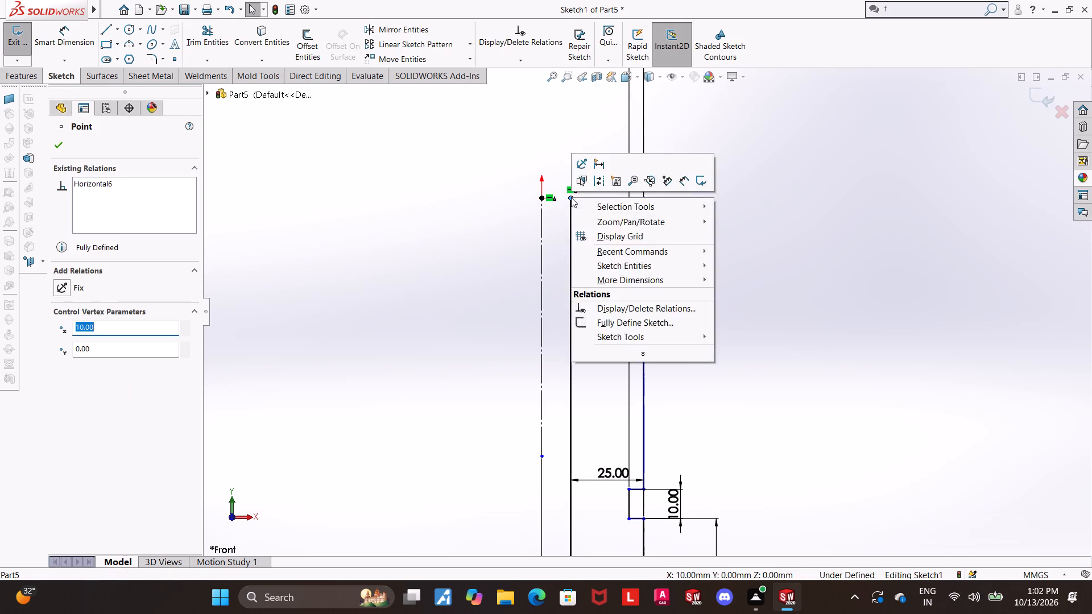
{"action": "key", "text": "Escape"}
{"action": "right_click", "coordinate": [566, 190]}
{"action": "left_click", "coordinate": [594, 351]}
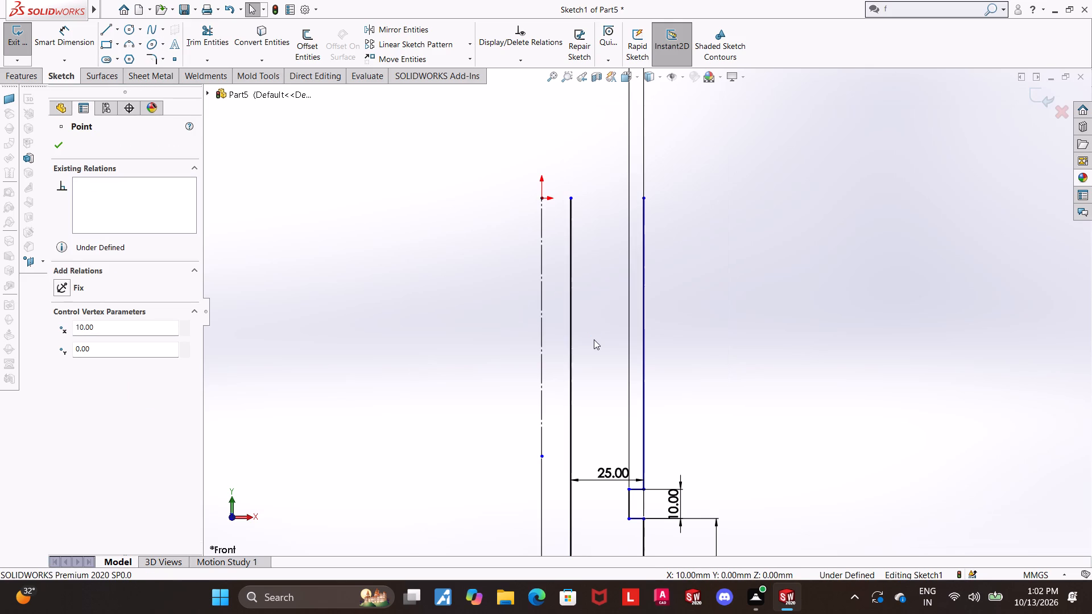
Shorten the inner vertical line by moving its free top endpoint to about 10 mm below the origin's level.
{"action": "key", "text": "Escape"}
{"action": "right_click", "coordinate": [568, 196]}
{"action": "key", "text": "Escape"}
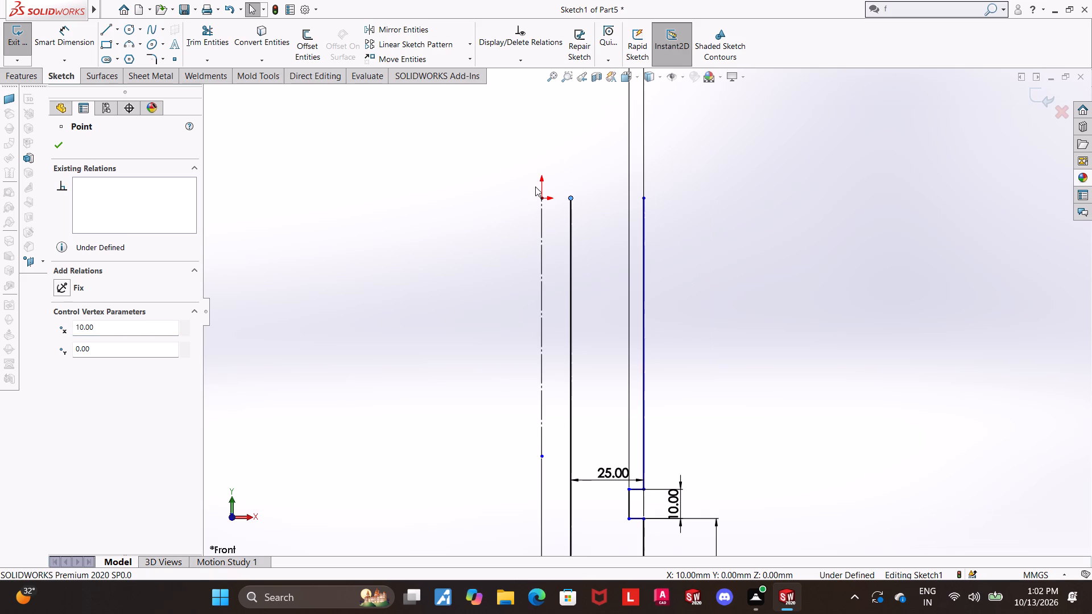
{"action": "left_click_drag", "start_coordinate": [570, 198], "coordinate": [570, 227]}
{"action": "key", "text": "Escape"}
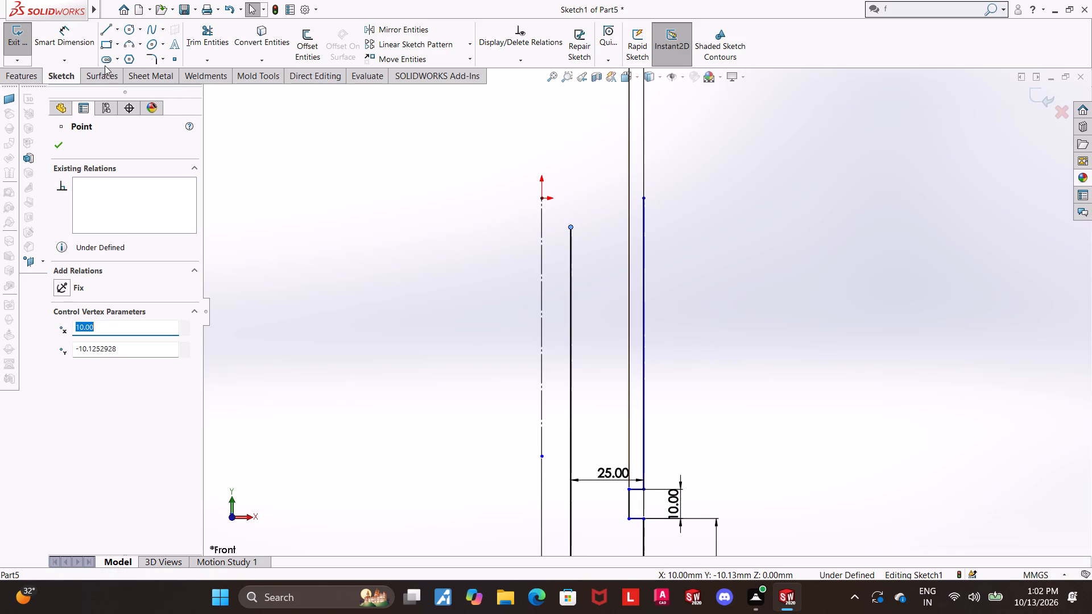
Close the profile's top with stepped lines: about 8.5 mm across, about 10 mm up, and about 16.5 mm across to the outer line.
{"action": "left_click", "coordinate": [114, 31]}
{"action": "key", "text": "Escape"}
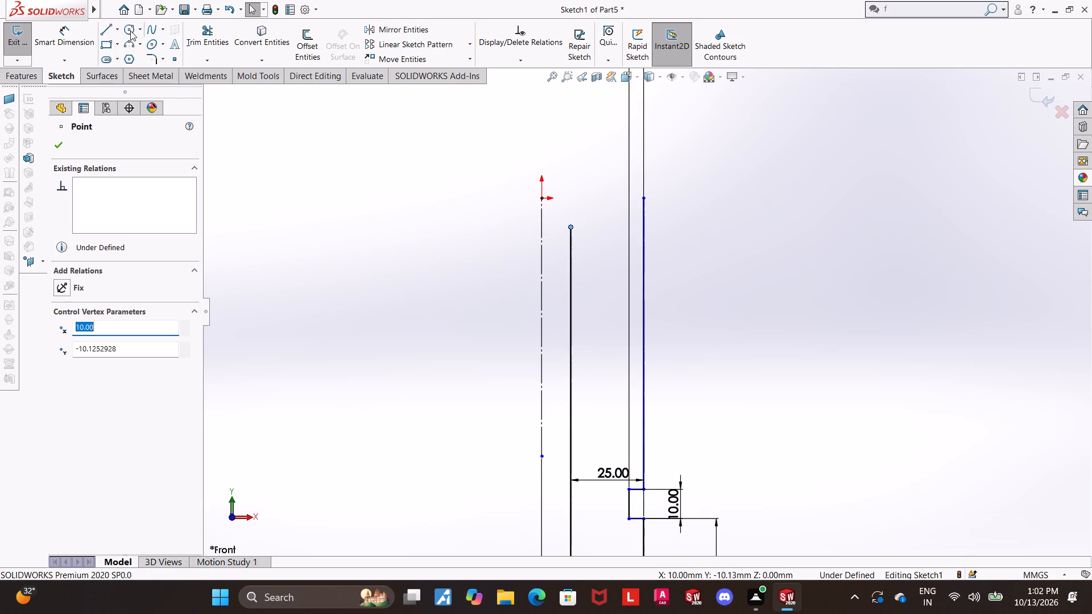
{"action": "left_click", "coordinate": [104, 26]}
{"action": "left_click", "coordinate": [573, 226]}
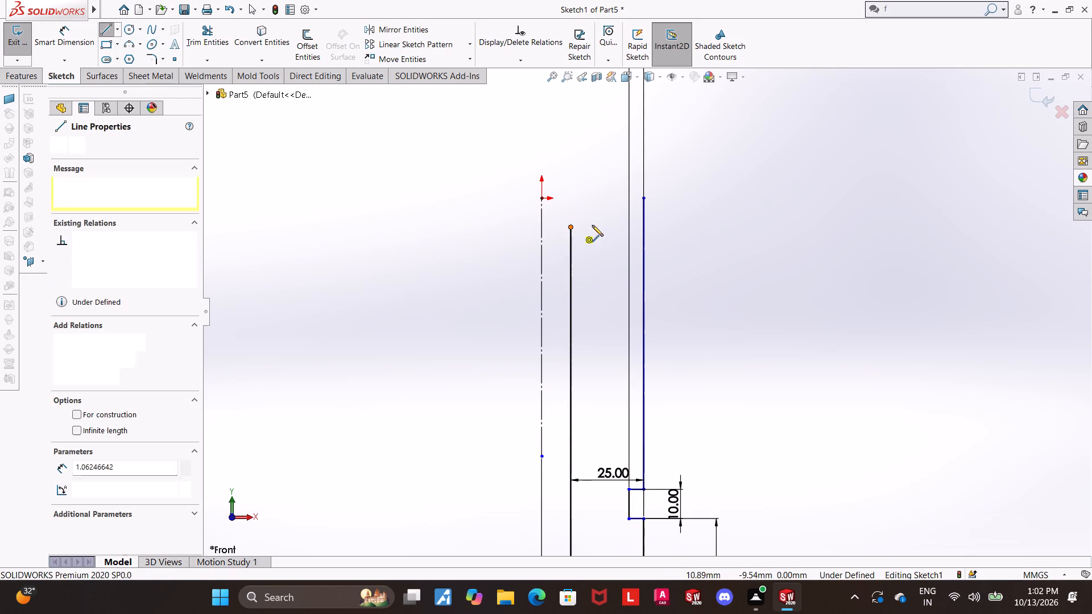
{"action": "left_click", "coordinate": [595, 225]}
{"action": "left_click", "coordinate": [595, 198]}
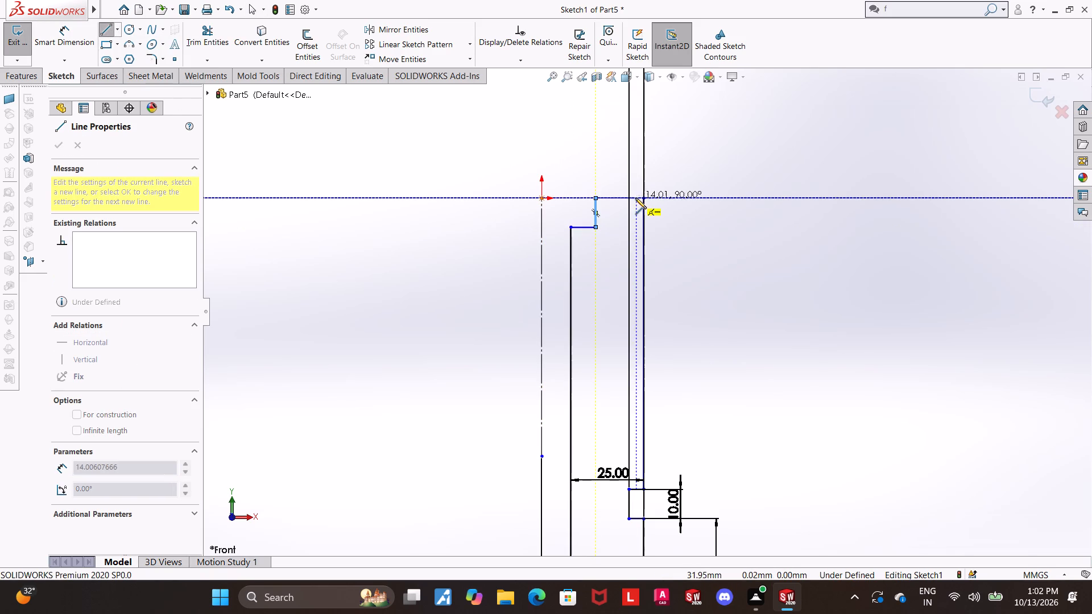
{"action": "left_click", "coordinate": [643, 198]}
{"action": "key", "text": "Escape"}
{"action": "key", "text": "Escape"}
Add a horizontal relation between the step's upper corner and the origin.
{"action": "left_click", "coordinate": [594, 200]}
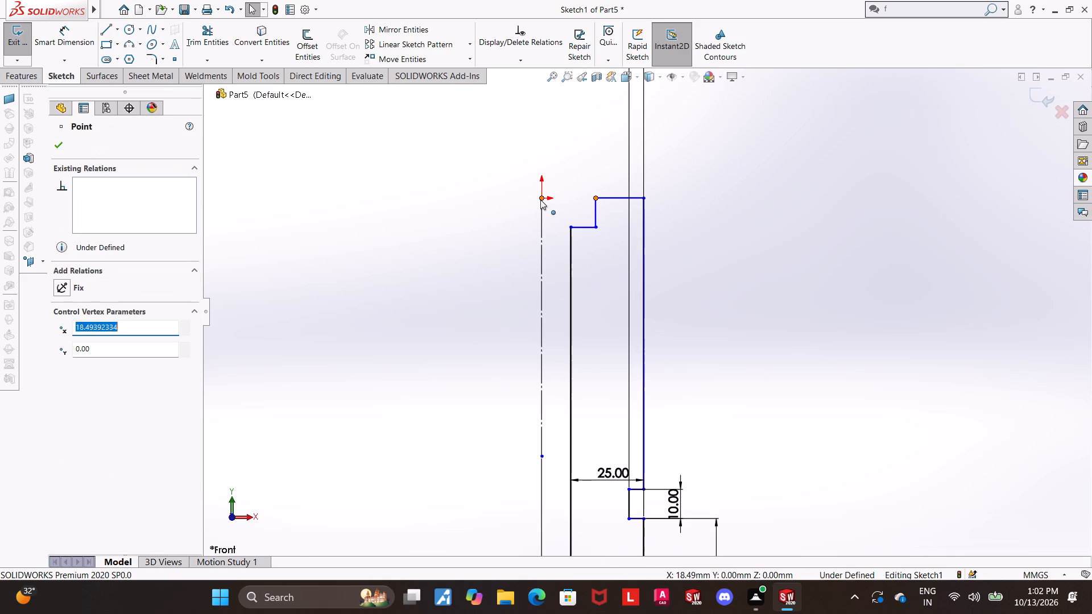
{"action": "left_click", "coordinate": [540, 200], "text": "ctrl"}
{"action": "left_click", "coordinate": [61, 353]}
{"action": "scroll", "coordinate": [712, 300], "scroll_direction": "up", "scroll_amount": 2}
{"action": "left_click", "coordinate": [753, 296]}
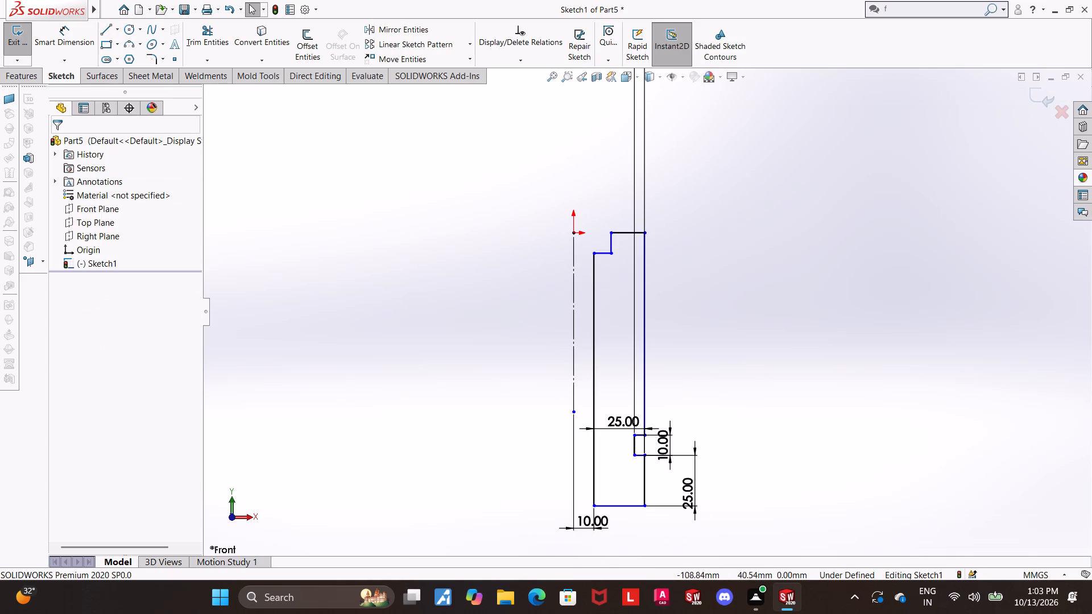
{"action": "key", "text": "Escape"}
Dimension the profile's overall height between the new top line and the bottom line at 135 mm.
{"action": "left_click", "coordinate": [60, 42]}
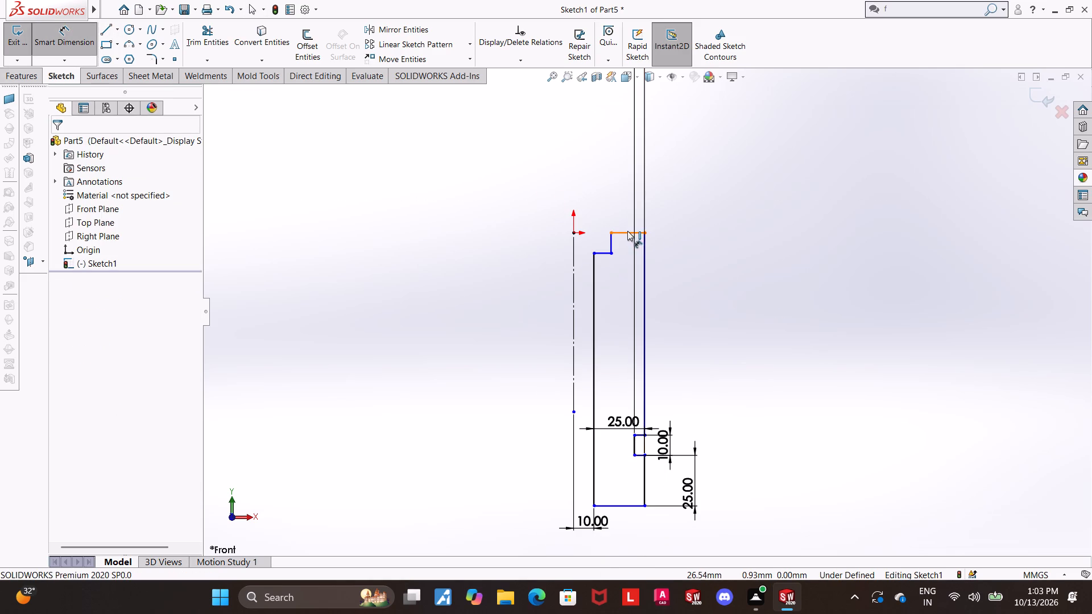
{"action": "left_click", "coordinate": [626, 233]}
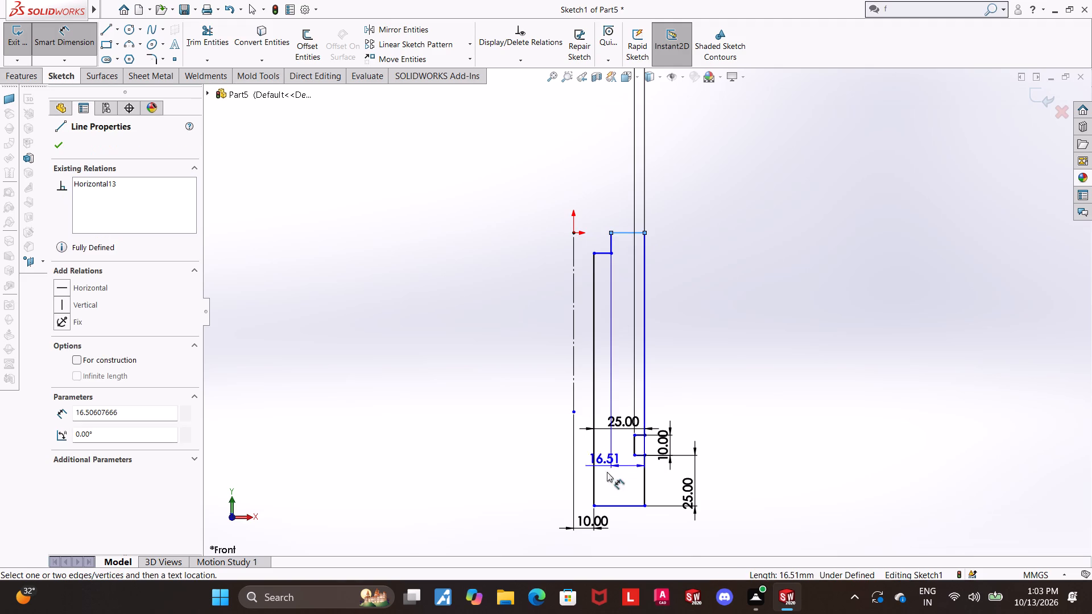
{"action": "left_click", "coordinate": [615, 505]}
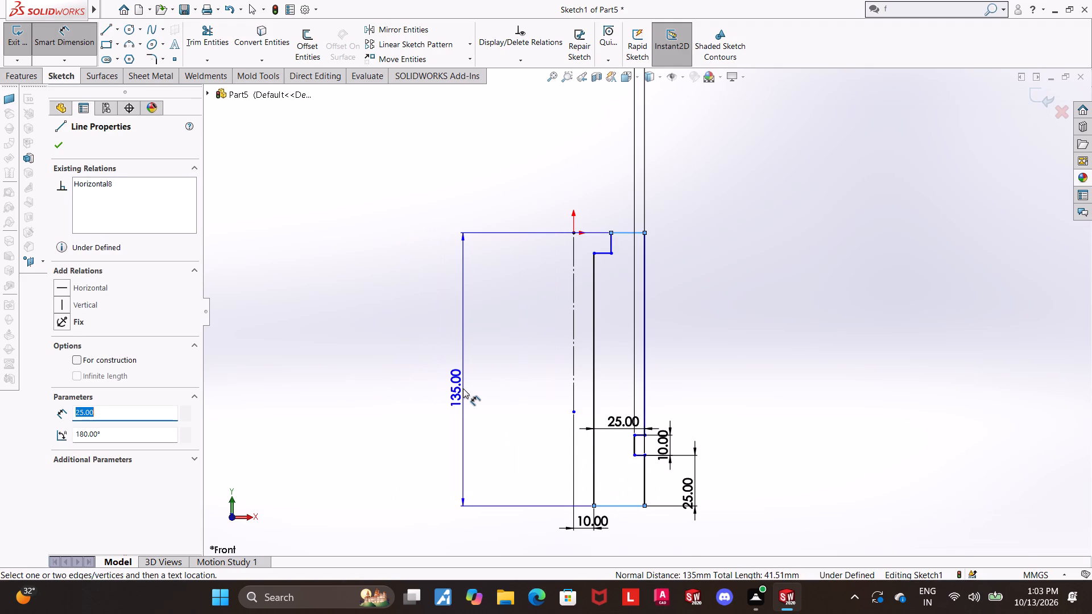
{"action": "left_click", "coordinate": [462, 389]}
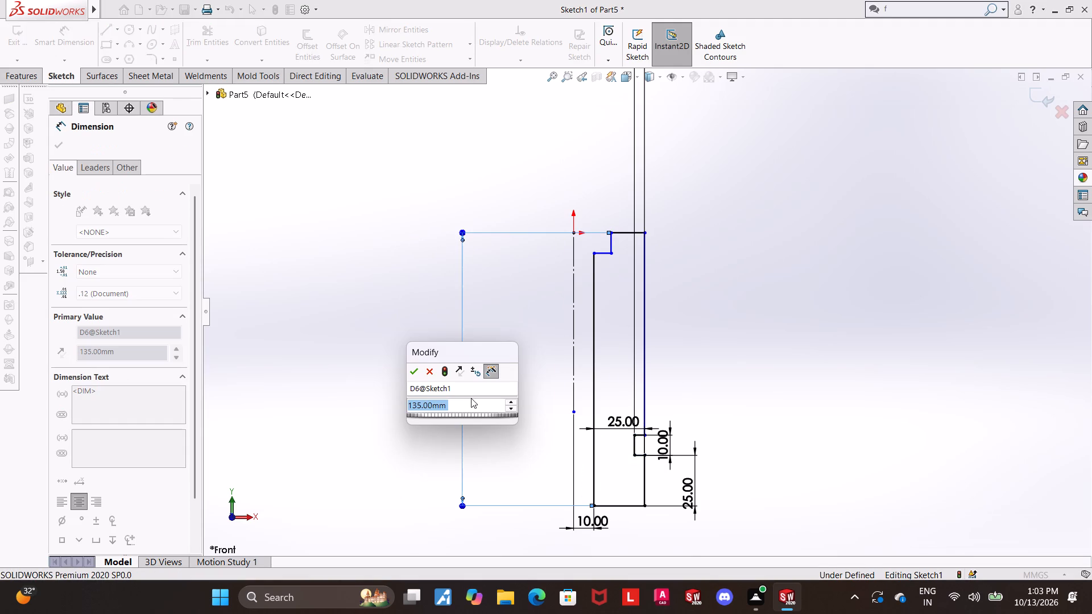
{"action": "type", "text": "135"}
{"action": "key", "text": "Return"}
{"action": "key", "text": "Escape"}
Dimension the height from the bottom line to the step's lower horizontal line at 121 mm.
{"action": "scroll", "coordinate": [766, 309], "scroll_direction": "up", "scroll_amount": 2}
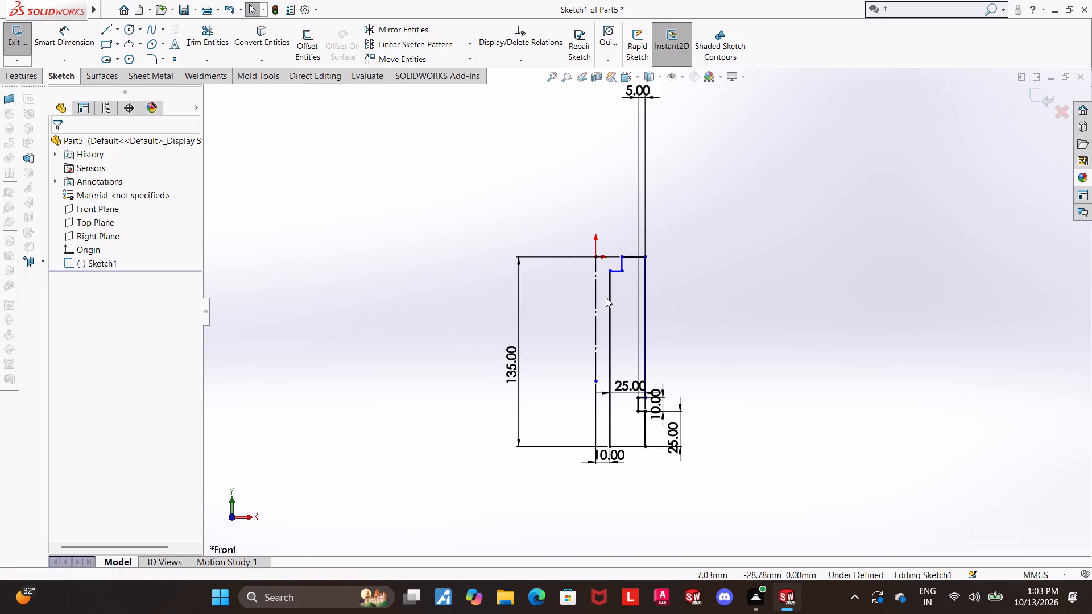
{"action": "scroll", "coordinate": [681, 308], "scroll_direction": "down", "scroll_amount": 4}
{"action": "key", "text": "Escape"}
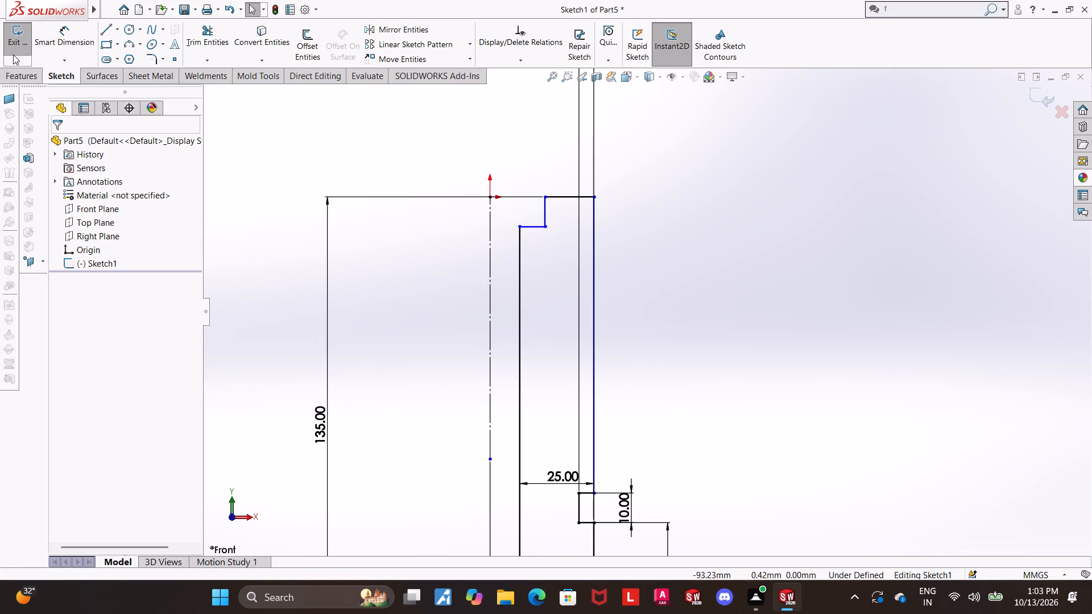
{"action": "left_click", "coordinate": [50, 31]}
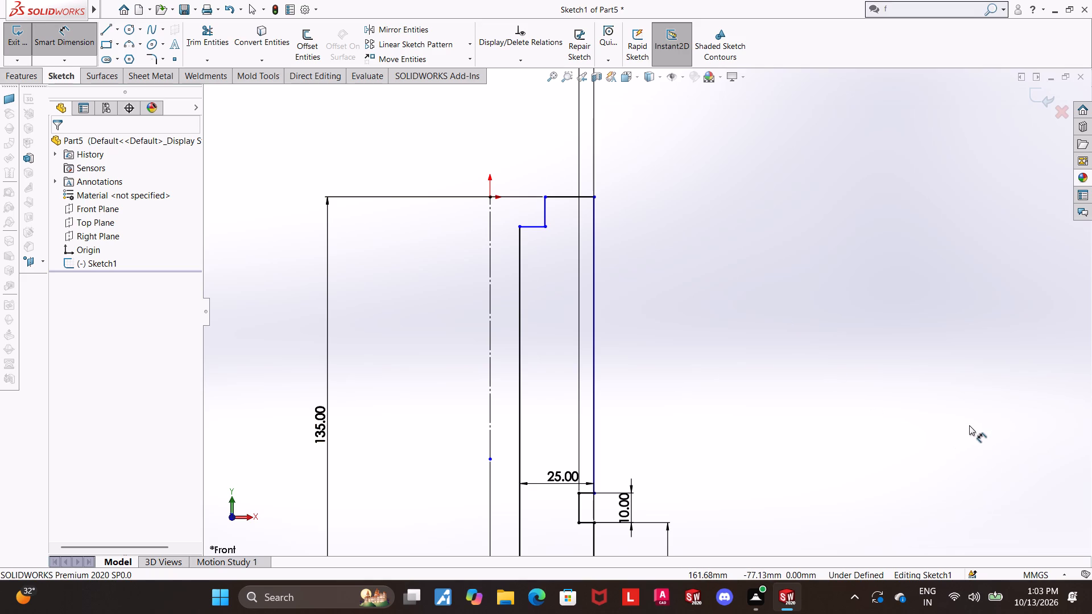
{"action": "scroll", "coordinate": [773, 332], "scroll_direction": "up", "scroll_amount": 2}
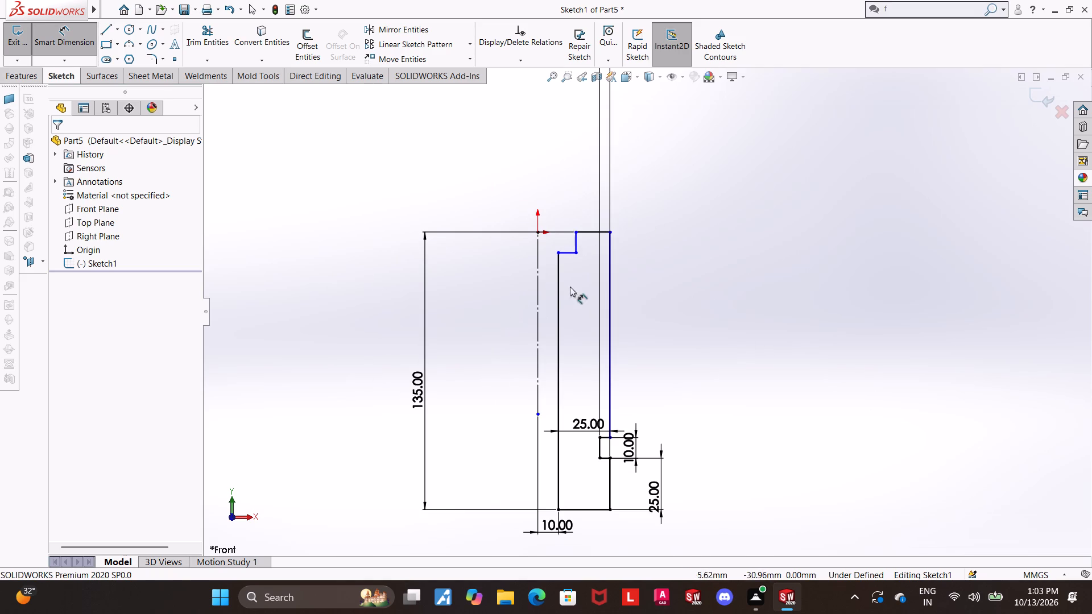
{"action": "left_click", "coordinate": [562, 254]}
{"action": "left_click", "coordinate": [582, 507]}
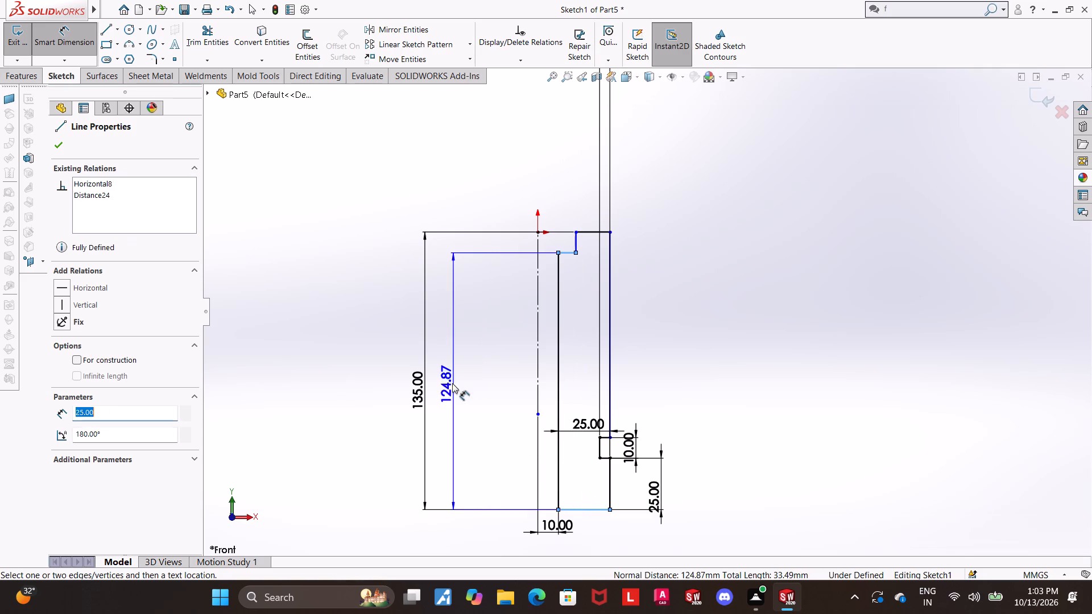
{"action": "left_click", "coordinate": [468, 385]}
{"action": "type", "text": "121"}
{"action": "key", "text": "Return"}
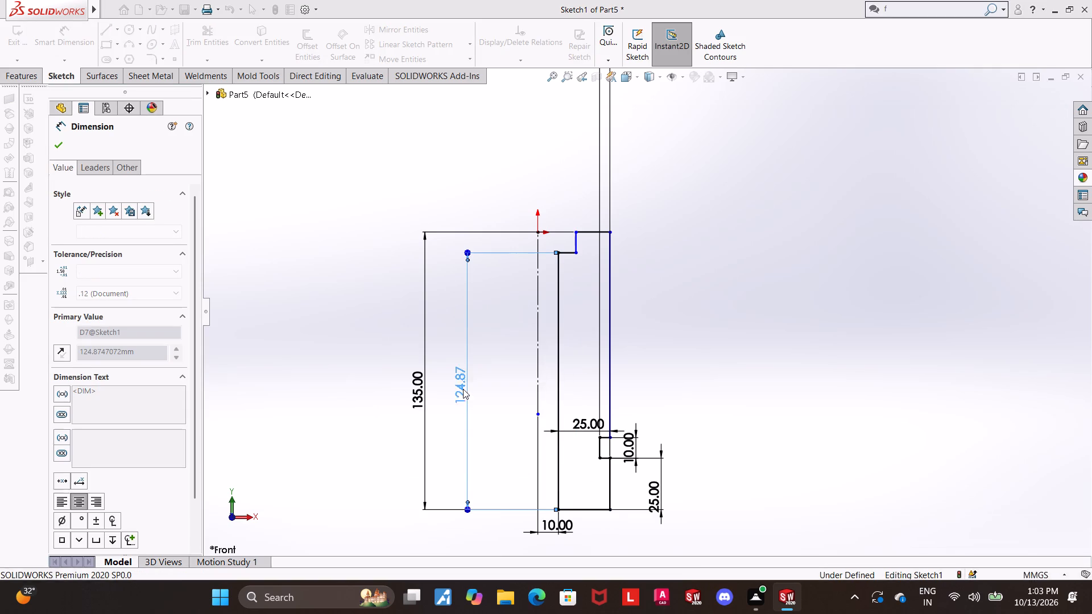
{"action": "key", "text": "Escape"}
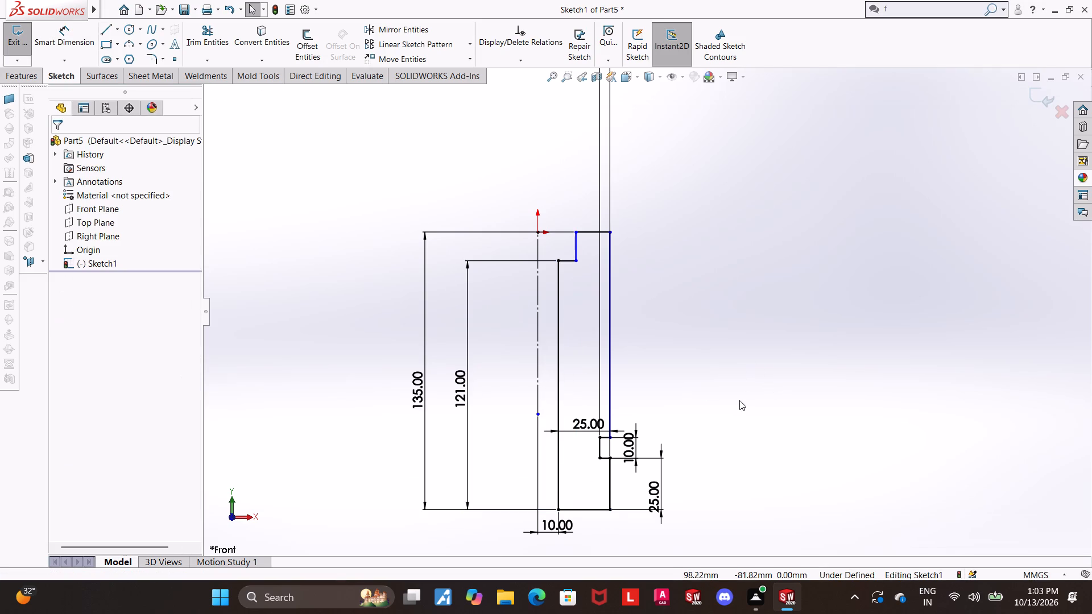
Set the horizontal offset between the centerline and the profile's inner vertical line to 20 mm.
{"action": "scroll", "coordinate": [763, 402], "scroll_direction": "up", "scroll_amount": 1}
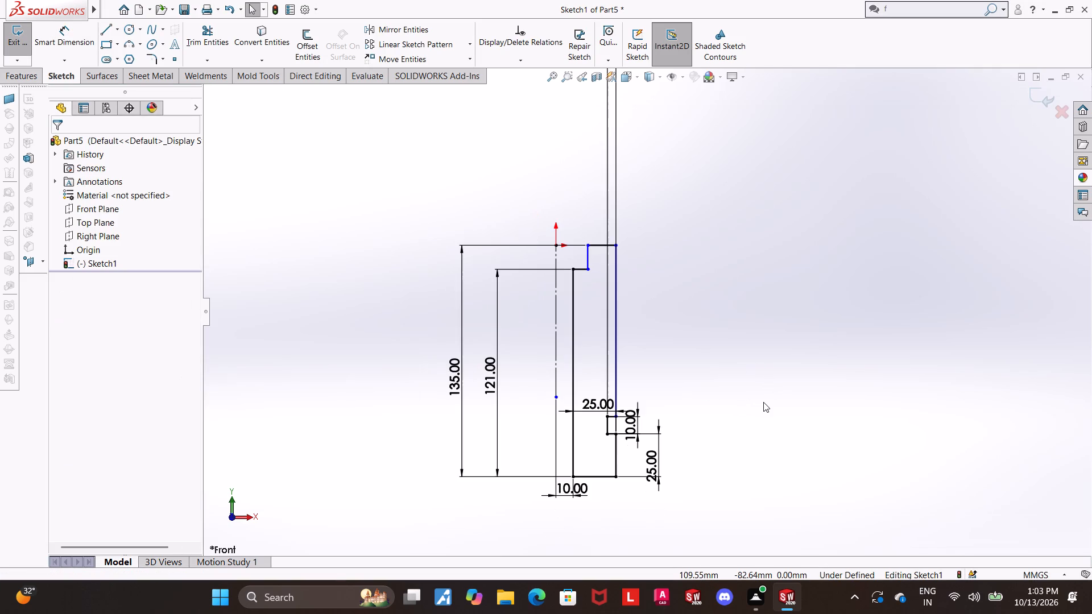
{"action": "scroll", "coordinate": [763, 402], "scroll_direction": "down", "scroll_amount": 1}
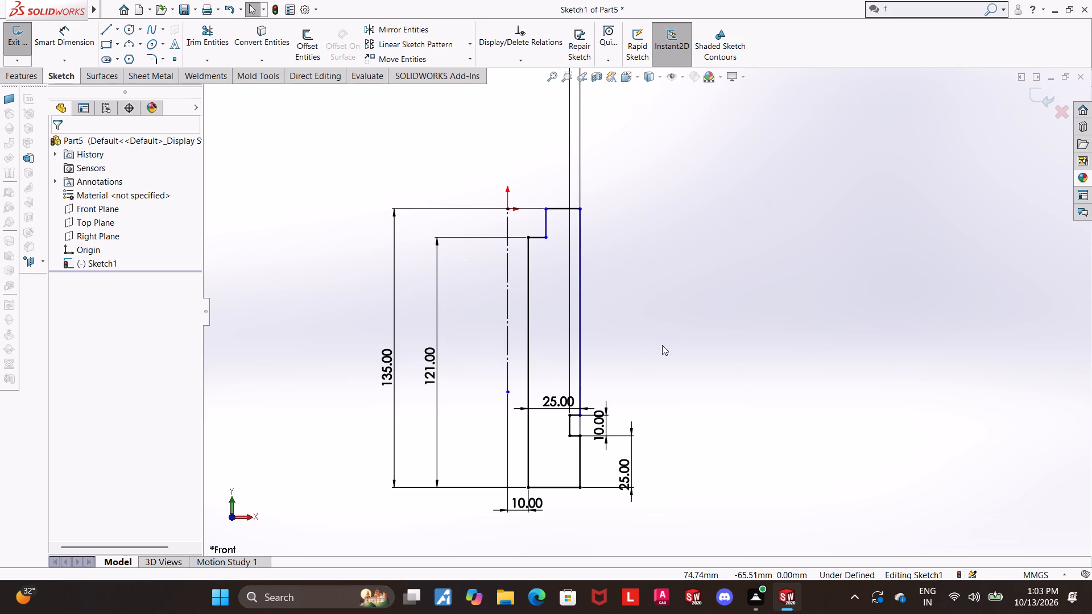
{"action": "scroll", "coordinate": [653, 425], "scroll_direction": "up", "scroll_amount": 1}
{"action": "scroll", "coordinate": [626, 435], "scroll_direction": "down", "scroll_amount": 1}
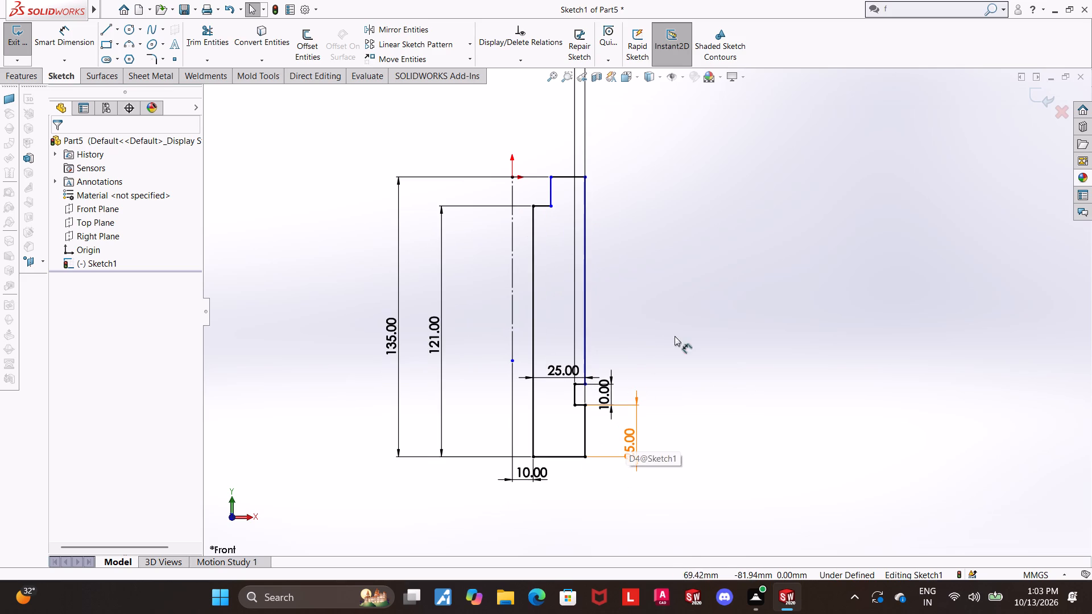
{"action": "middle_click_drag", "start_coordinate": [680, 334], "coordinate": [678, 325]}
{"action": "scroll", "coordinate": [678, 325], "scroll_direction": "up", "scroll_amount": 3}
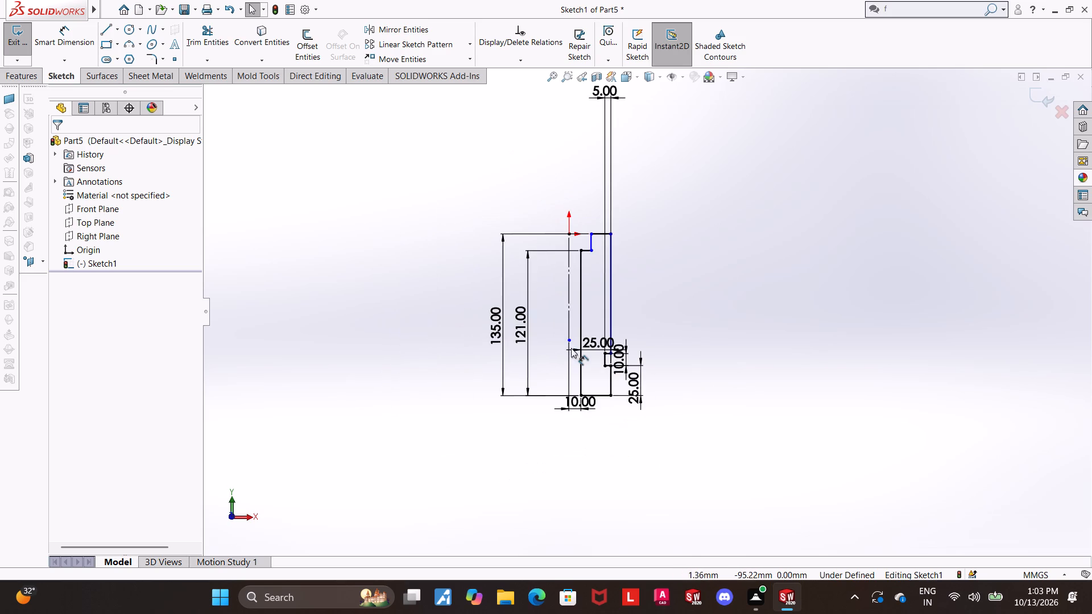
{"action": "scroll", "coordinate": [577, 225], "scroll_direction": "down", "scroll_amount": 2}
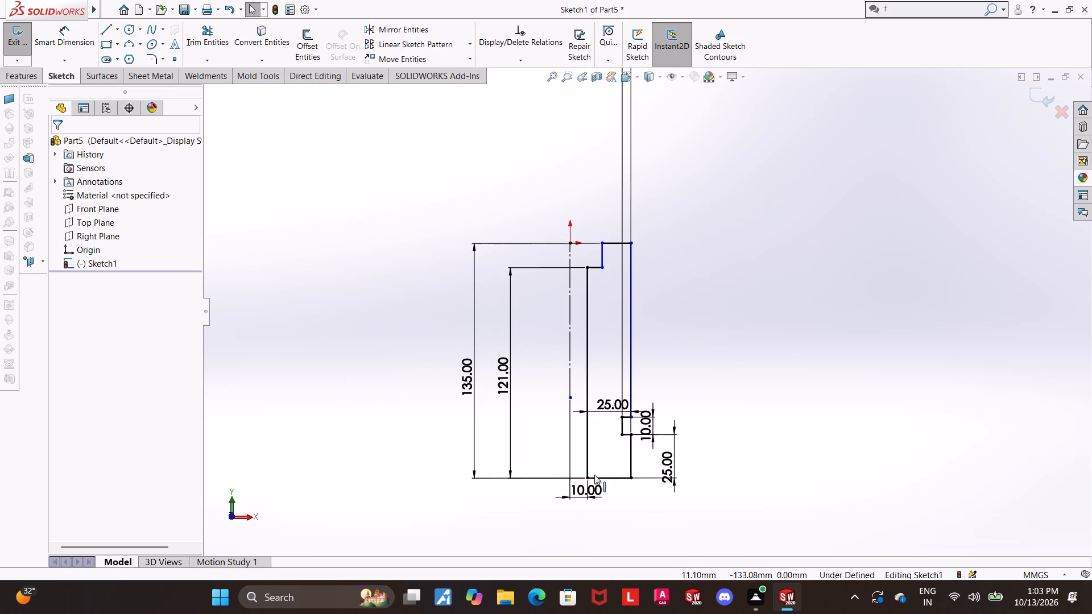
{"action": "double_click", "coordinate": [595, 488]}
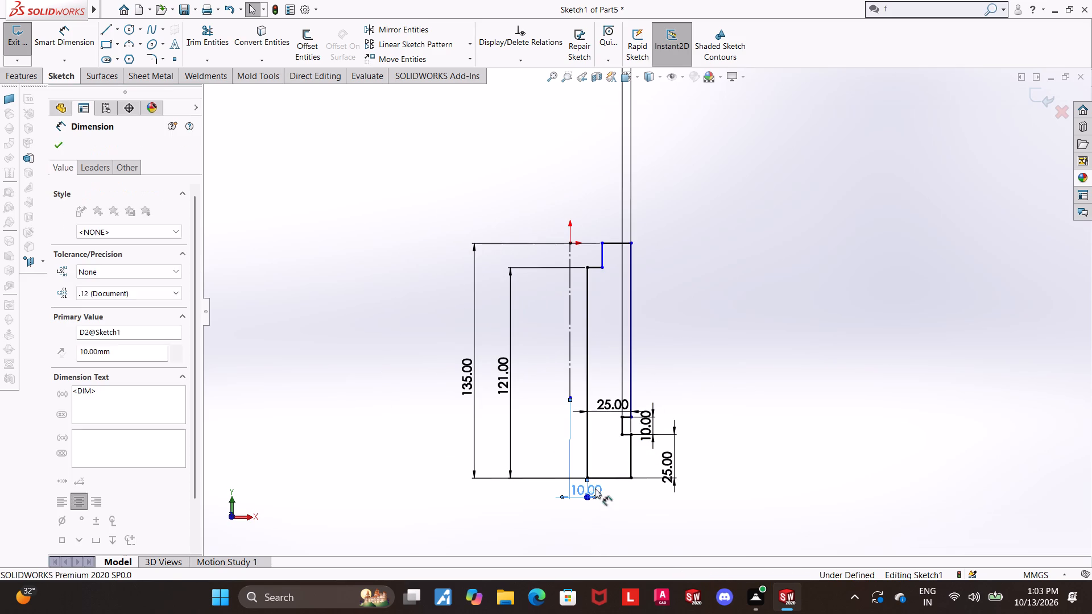
{"action": "key", "text": "2"}
{"action": "key", "text": "0"}
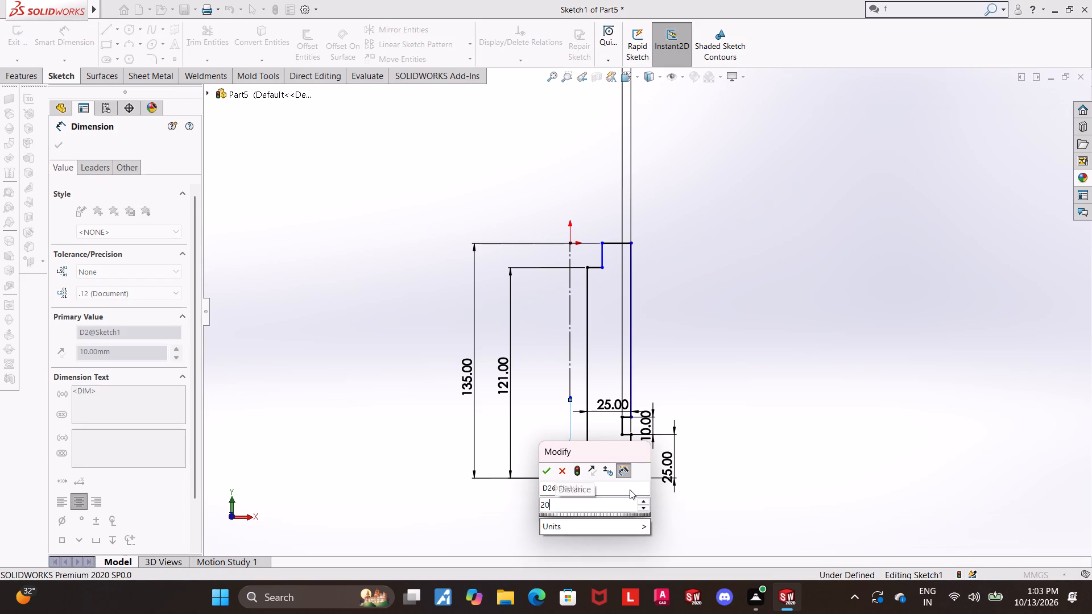
{"action": "key", "text": "Return"}
Move the top step's short vertical line outward so it sits between the profile's inner and outer vertical lines.
{"action": "scroll", "coordinate": [801, 366], "scroll_direction": "up", "scroll_amount": 1}
{"action": "scroll", "coordinate": [621, 221], "scroll_direction": "down", "scroll_amount": 2}
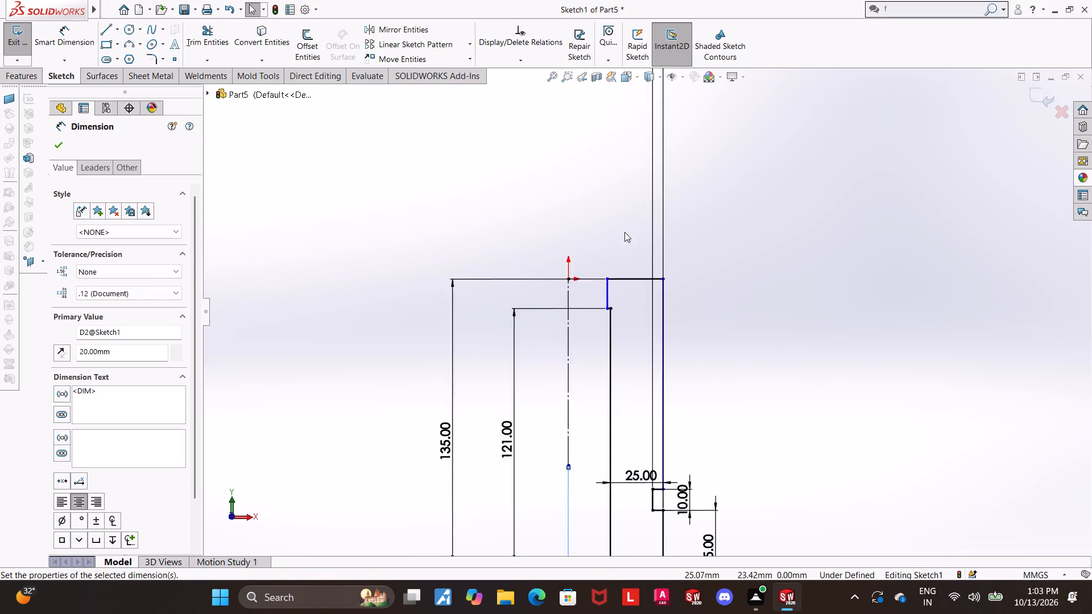
{"action": "scroll", "coordinate": [624, 232], "scroll_direction": "down", "scroll_amount": 1}
{"action": "left_click_drag", "start_coordinate": [603, 313], "coordinate": [627, 316]}
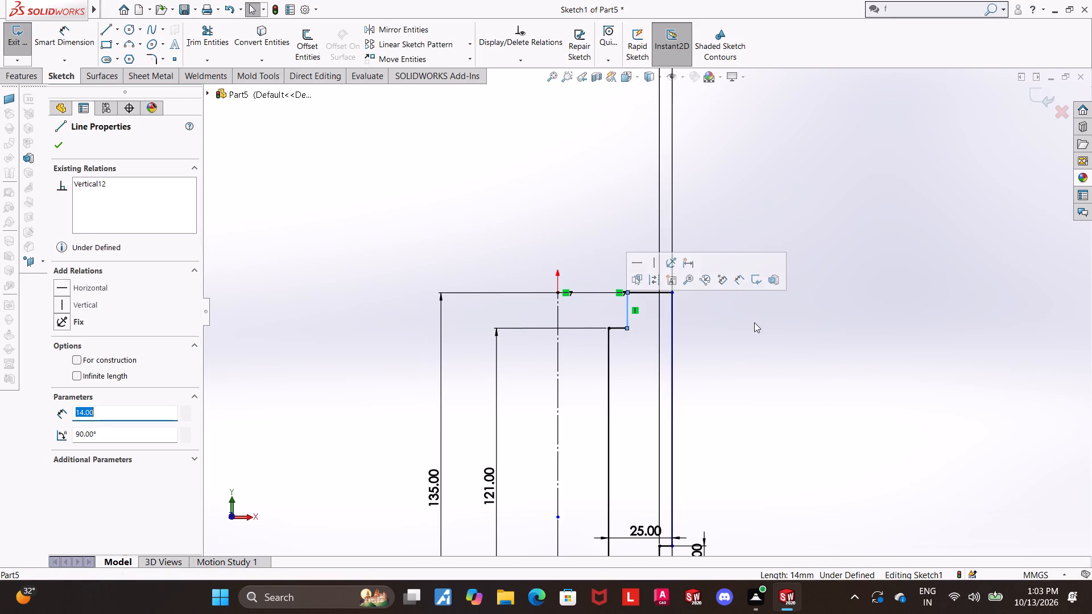
{"action": "left_click", "coordinate": [754, 322]}
{"action": "scroll", "coordinate": [765, 319], "scroll_direction": "up", "scroll_amount": 1}
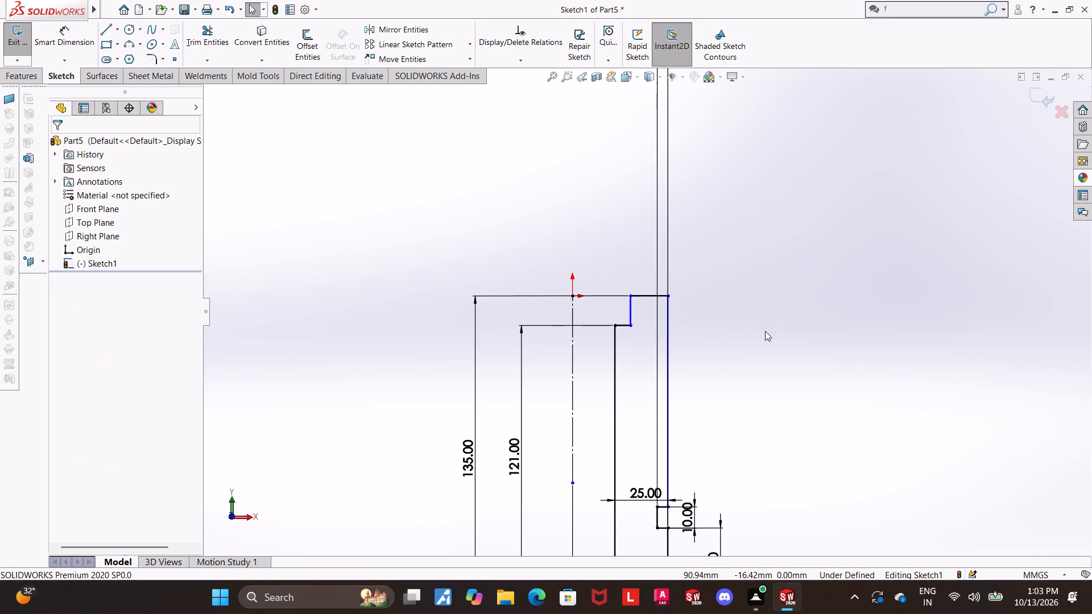
Dimension the distance from the centerline to the top step's vertical line as 56/2, giving 28 mm.
{"action": "left_click", "coordinate": [72, 45]}
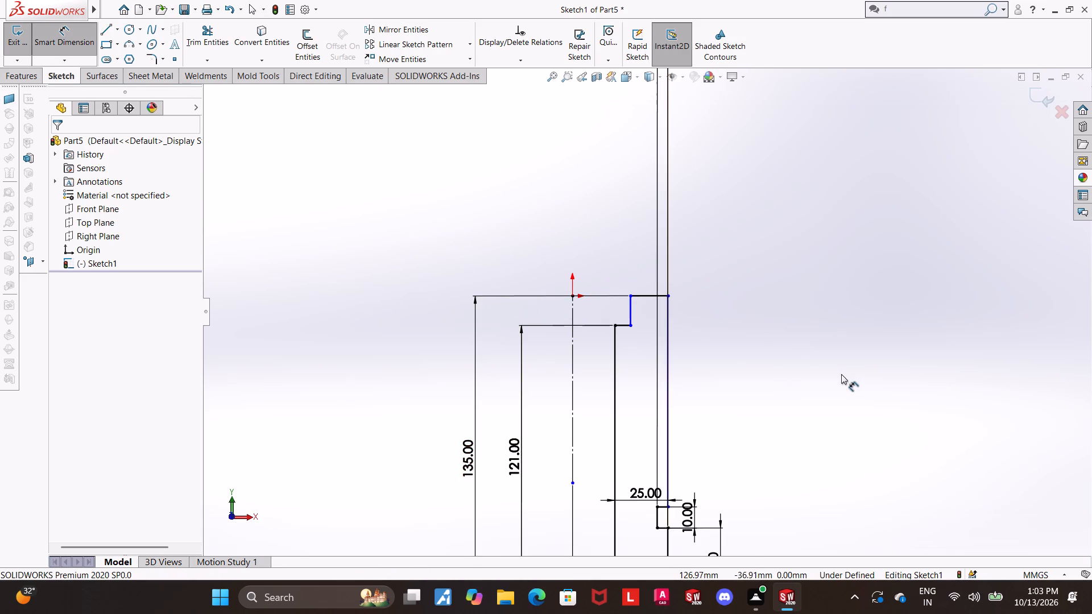
{"action": "scroll", "coordinate": [842, 387], "scroll_direction": "up", "scroll_amount": 1}
{"action": "scroll", "coordinate": [847, 384], "scroll_direction": "down", "scroll_amount": 1}
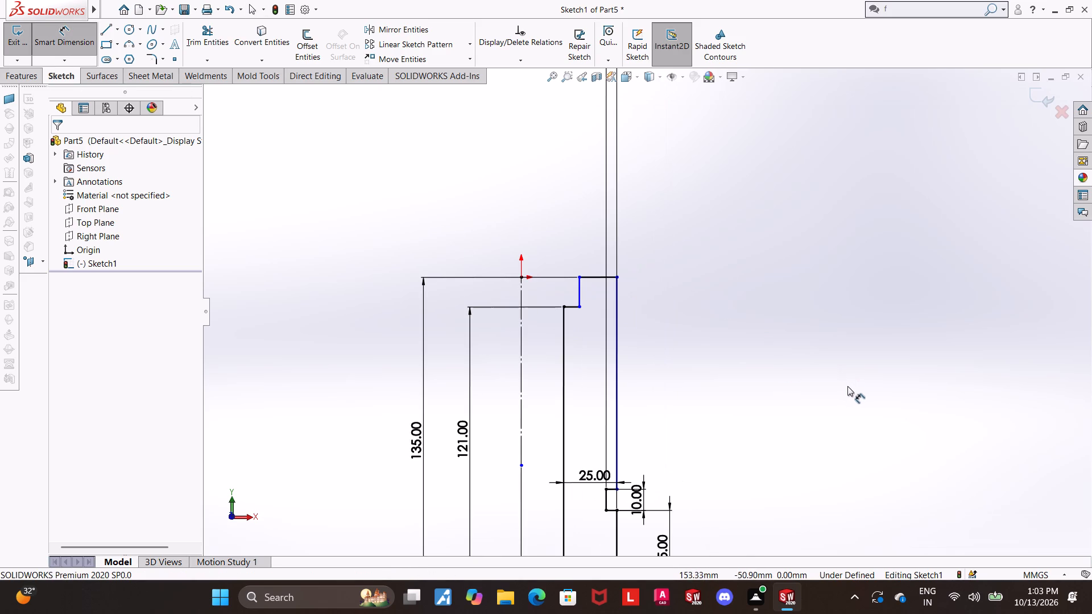
{"action": "scroll", "coordinate": [819, 432], "scroll_direction": "up", "scroll_amount": 1}
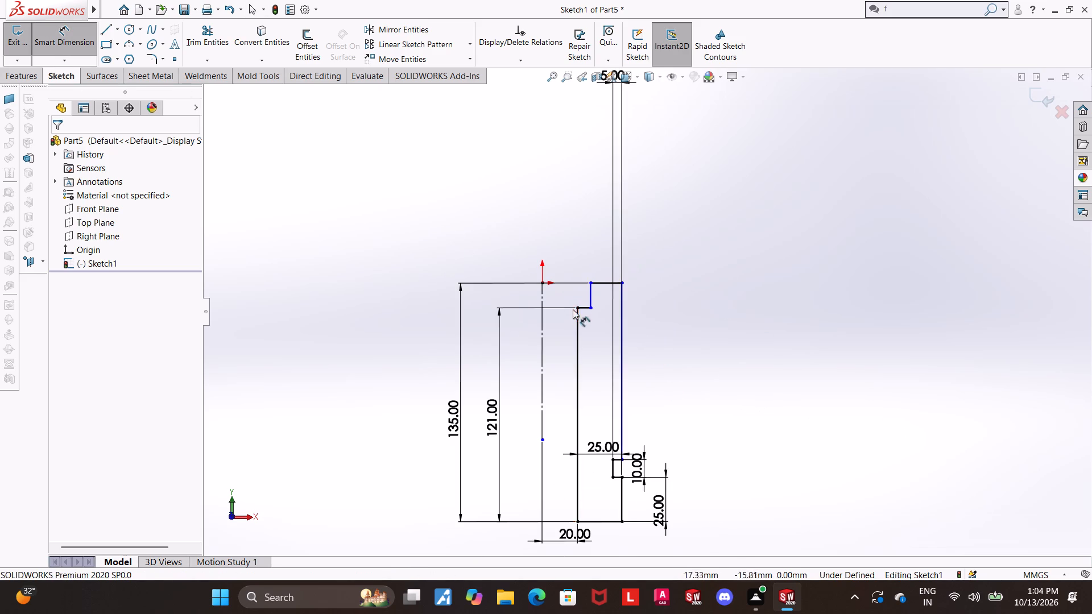
{"action": "scroll", "coordinate": [589, 279], "scroll_direction": "down", "scroll_amount": 3}
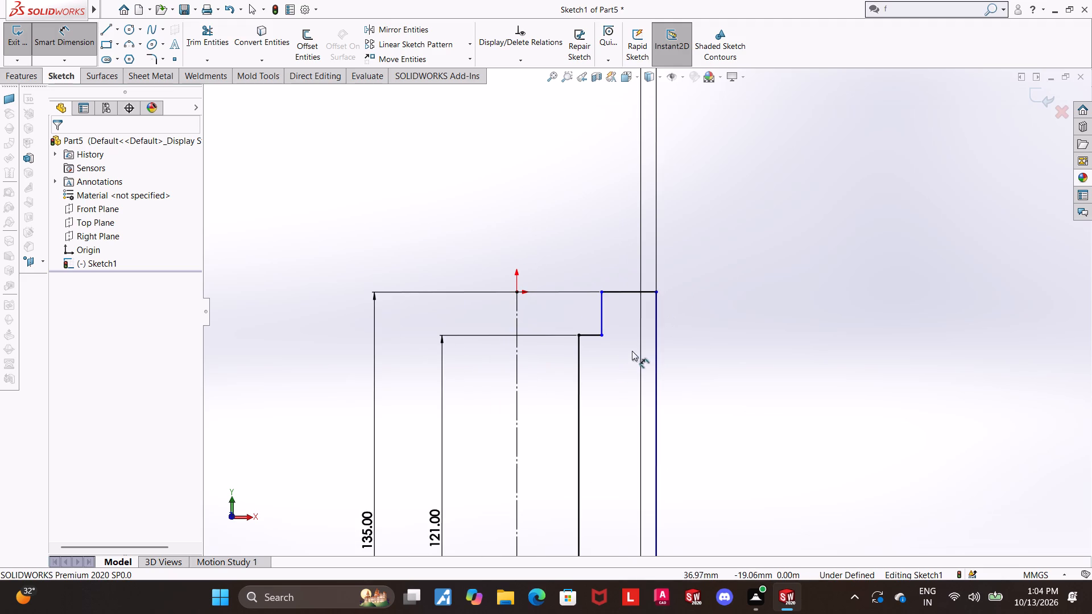
{"action": "left_click", "coordinate": [600, 316]}
{"action": "left_click", "coordinate": [517, 305]}
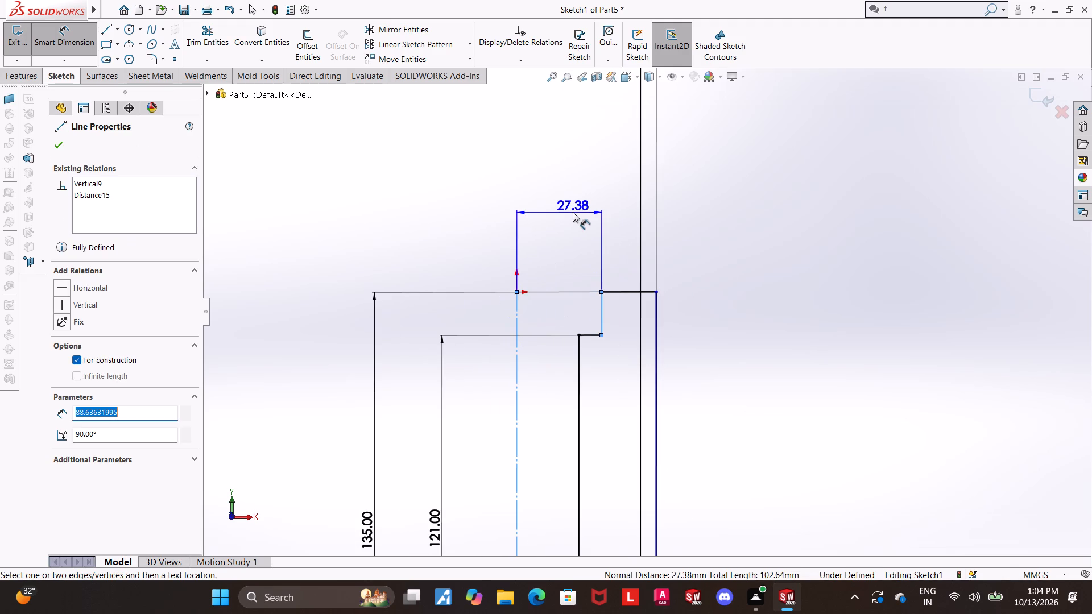
{"action": "left_click", "coordinate": [573, 212]}
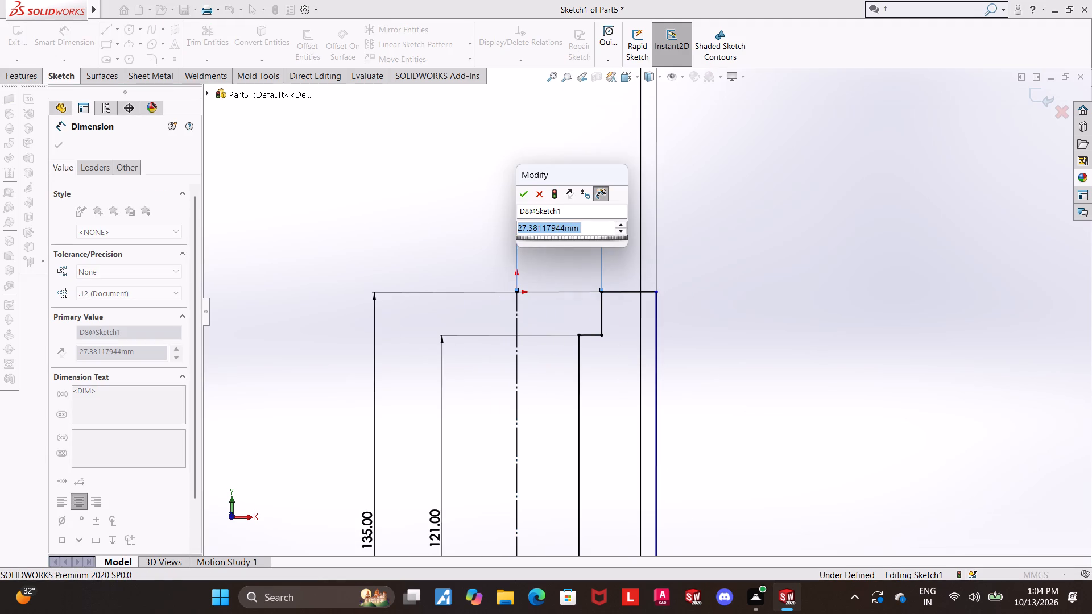
{"action": "type", "text": "56/2"}
{"action": "key", "text": "Return"}
{"action": "key", "text": "Escape"}
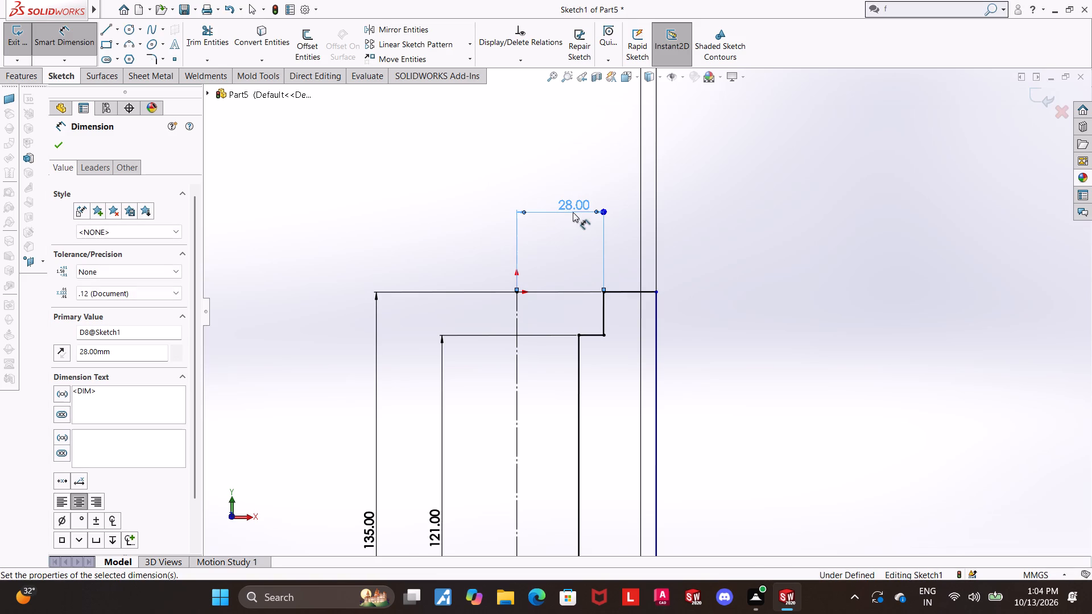
{"action": "scroll", "coordinate": [839, 300], "scroll_direction": "up", "scroll_amount": 2}
{"action": "scroll", "coordinate": [718, 367], "scroll_direction": "up", "scroll_amount": 3}
{"action": "scroll", "coordinate": [692, 399], "scroll_direction": "down", "scroll_amount": 2}
{"action": "key", "text": "Escape"}
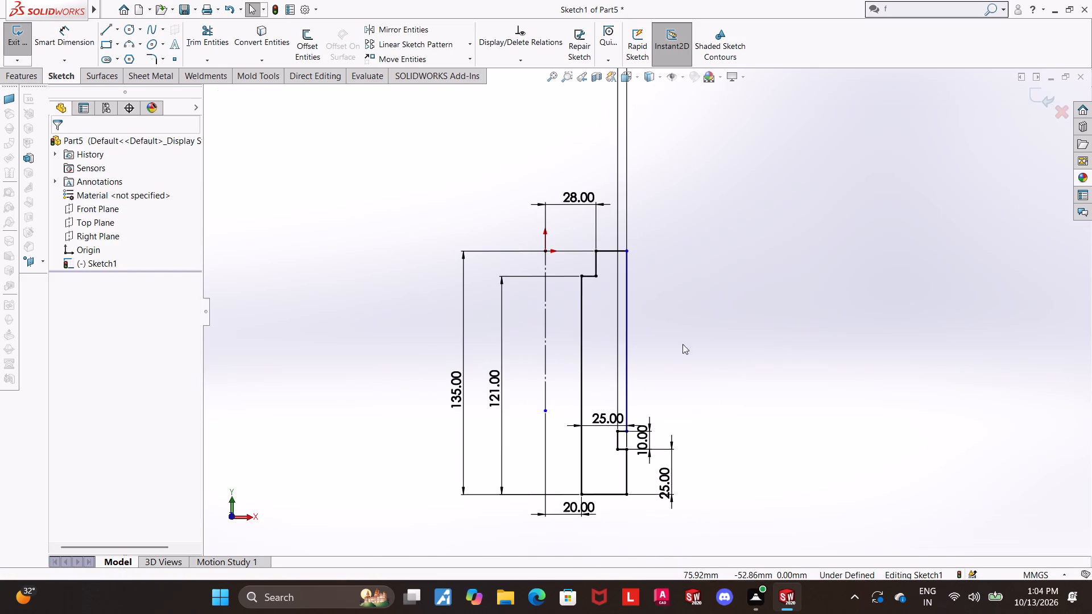
{"action": "key", "text": "Escape"}
{"action": "key", "text": "Escape"}
Add a horizontal relation between the two endpoints of the profile's top line.
{"action": "left_click", "coordinate": [626, 251]}
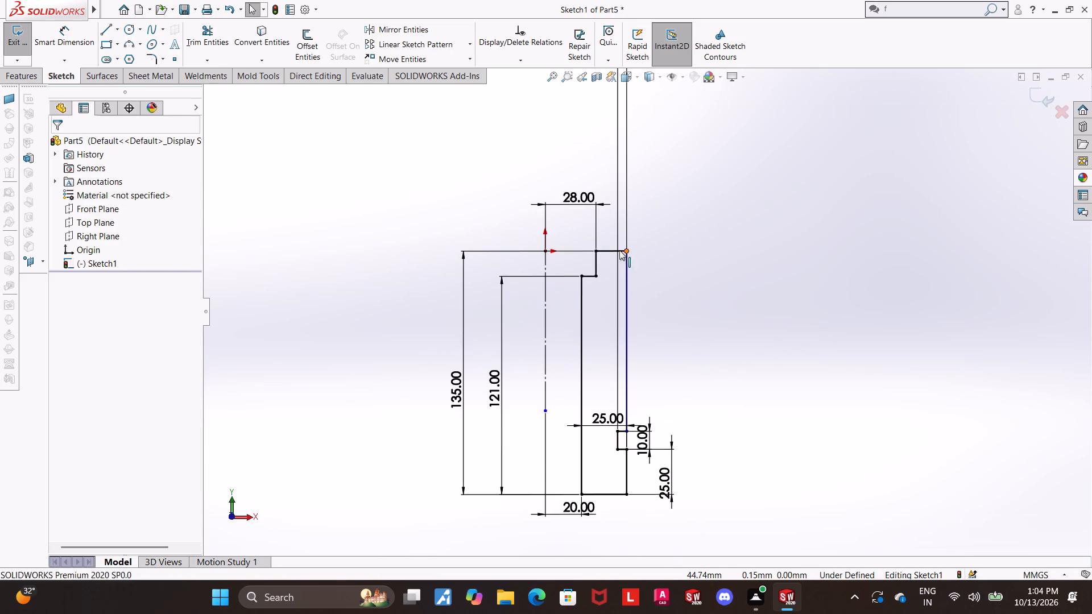
{"action": "left_click", "coordinate": [597, 250], "text": "ctrl"}
{"action": "left_click", "coordinate": [68, 342]}
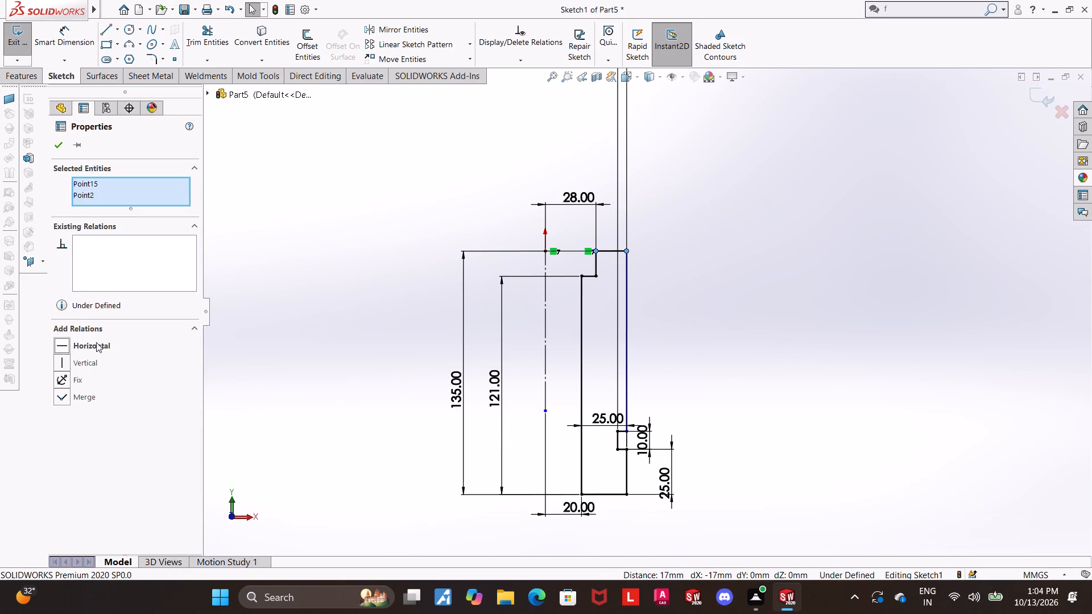
{"action": "left_click", "coordinate": [789, 331]}
{"action": "scroll", "coordinate": [740, 317], "scroll_direction": "up", "scroll_amount": 1}
{"action": "scroll", "coordinate": [726, 314], "scroll_direction": "down", "scroll_amount": 1}
{"action": "key", "text": "Escape"}
{"action": "key", "text": "Escape"}
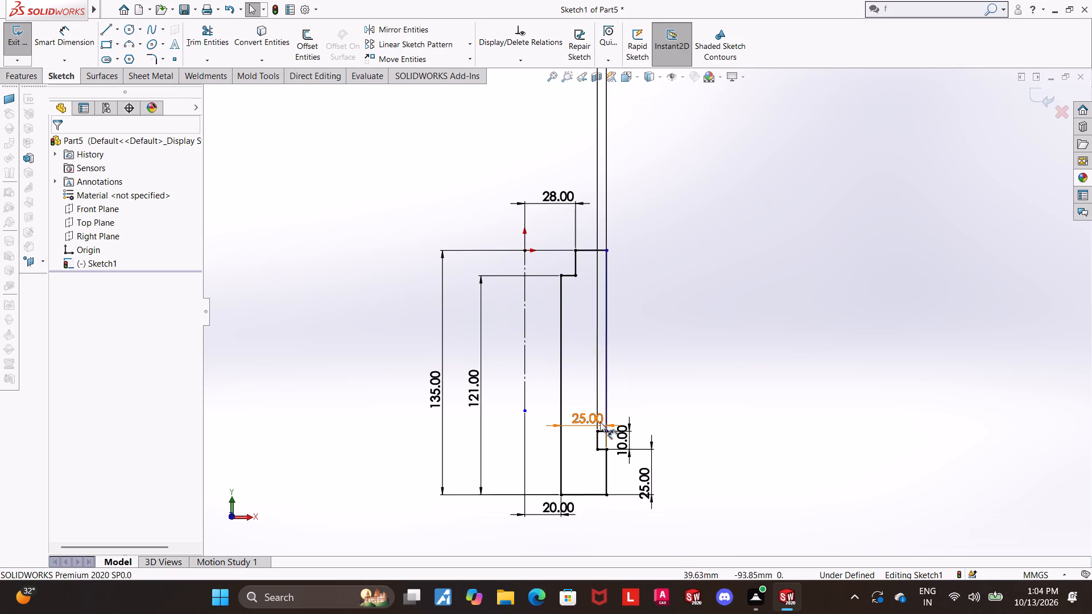
Add an equal relation between the outer notch's upper and lower horizontal lines.
{"action": "scroll", "coordinate": [590, 464], "scroll_direction": "down", "scroll_amount": 3}
{"action": "left_click", "coordinate": [620, 379]}
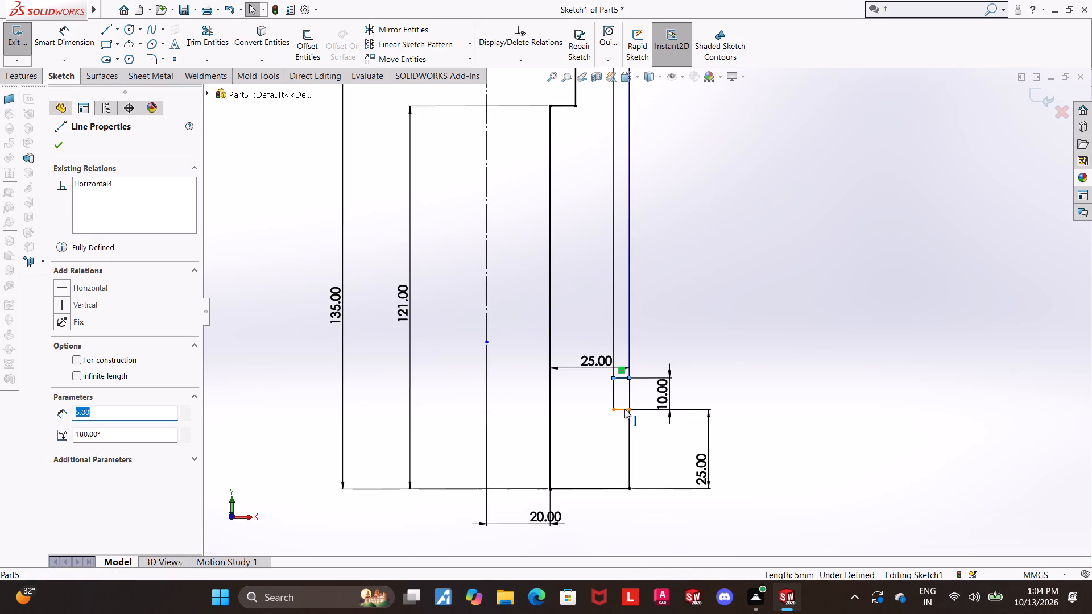
{"action": "left_click", "coordinate": [624, 409], "text": "ctrl"}
{"action": "left_click", "coordinate": [63, 426]}
{"action": "left_click", "coordinate": [743, 347]}
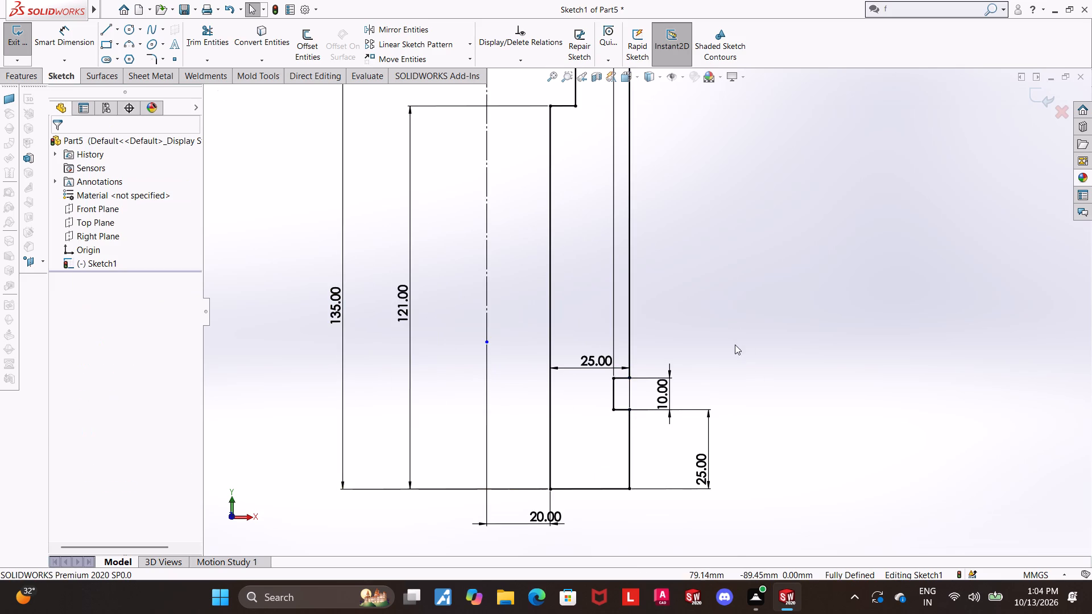
Exit the completed profile sketch.
{"action": "scroll", "coordinate": [733, 342], "scroll_direction": "up", "scroll_amount": 1}
{"action": "scroll", "coordinate": [705, 254], "scroll_direction": "up", "scroll_amount": 2}
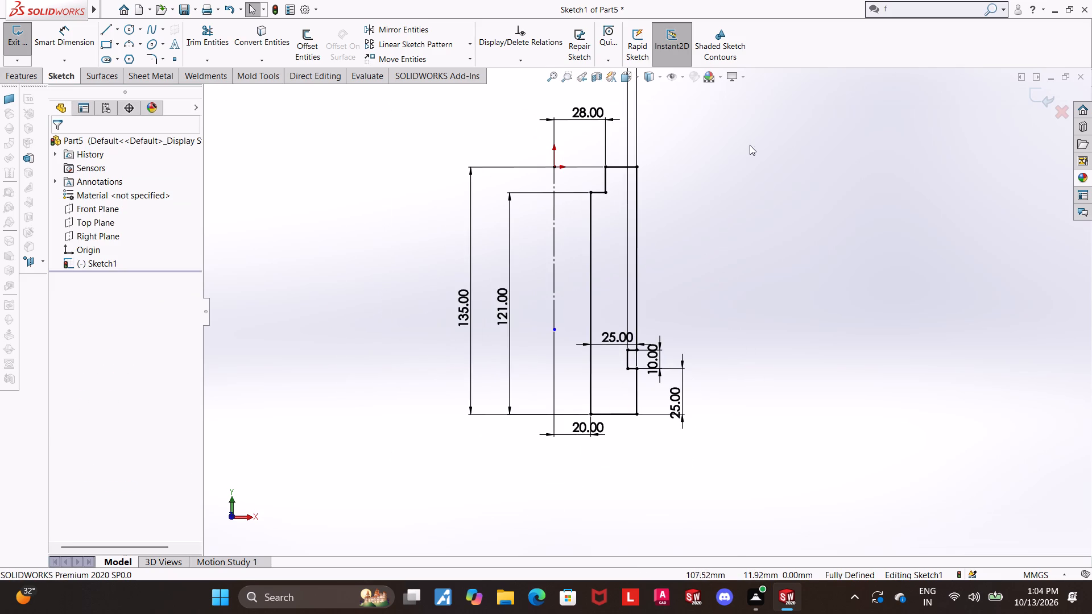
{"action": "scroll", "coordinate": [734, 145], "scroll_direction": "up", "scroll_amount": 3}
{"action": "scroll", "coordinate": [700, 150], "scroll_direction": "down", "scroll_amount": 1}
{"action": "left_click", "coordinate": [1041, 99]}
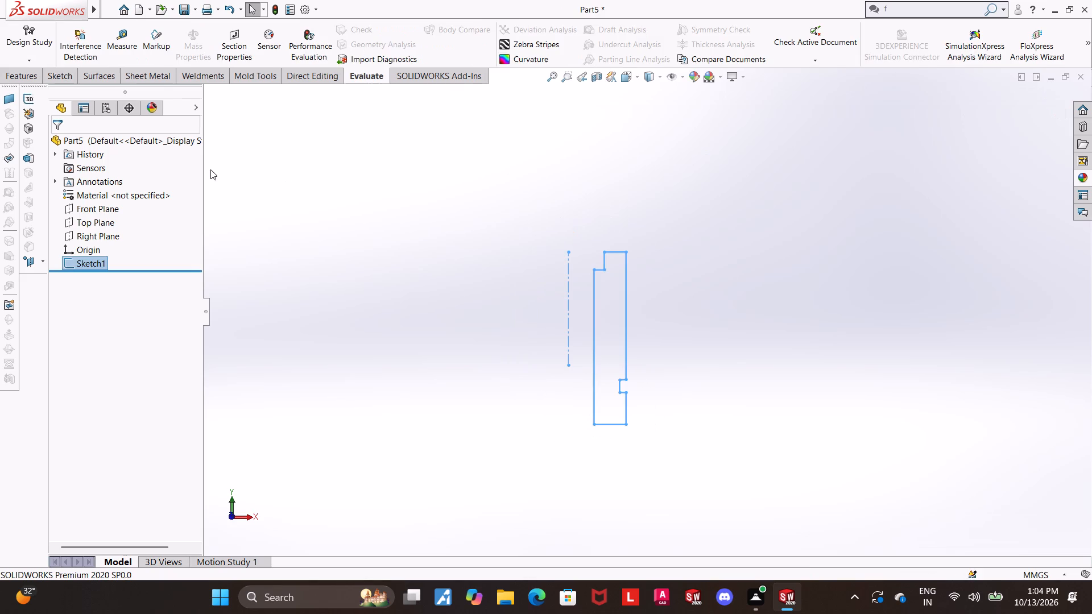
Revolve the profile 360 degrees about the vertical centerline as a solid boss.
{"action": "left_click", "coordinate": [19, 80]}
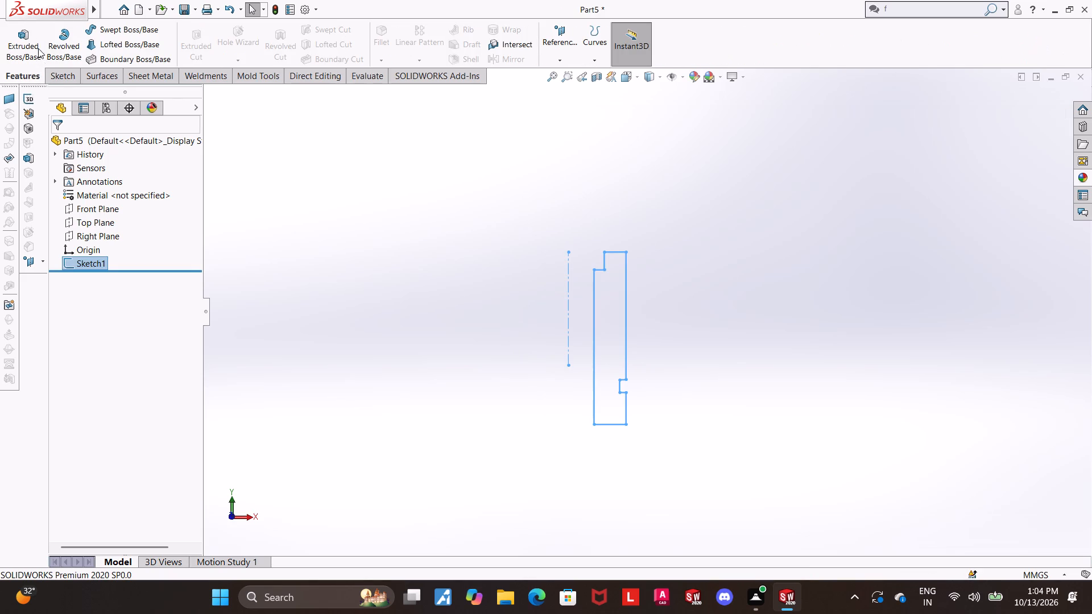
{"action": "left_click", "coordinate": [55, 43]}
{"action": "scroll", "coordinate": [700, 306], "scroll_direction": "up", "scroll_amount": 2}
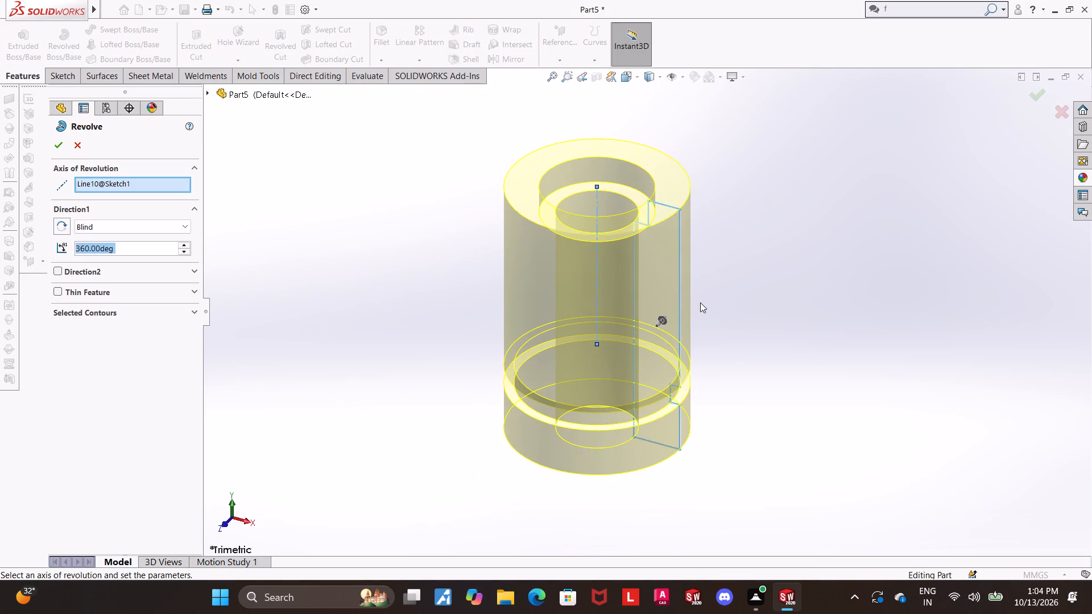
{"action": "scroll", "coordinate": [700, 302], "scroll_direction": "up", "scroll_amount": 1}
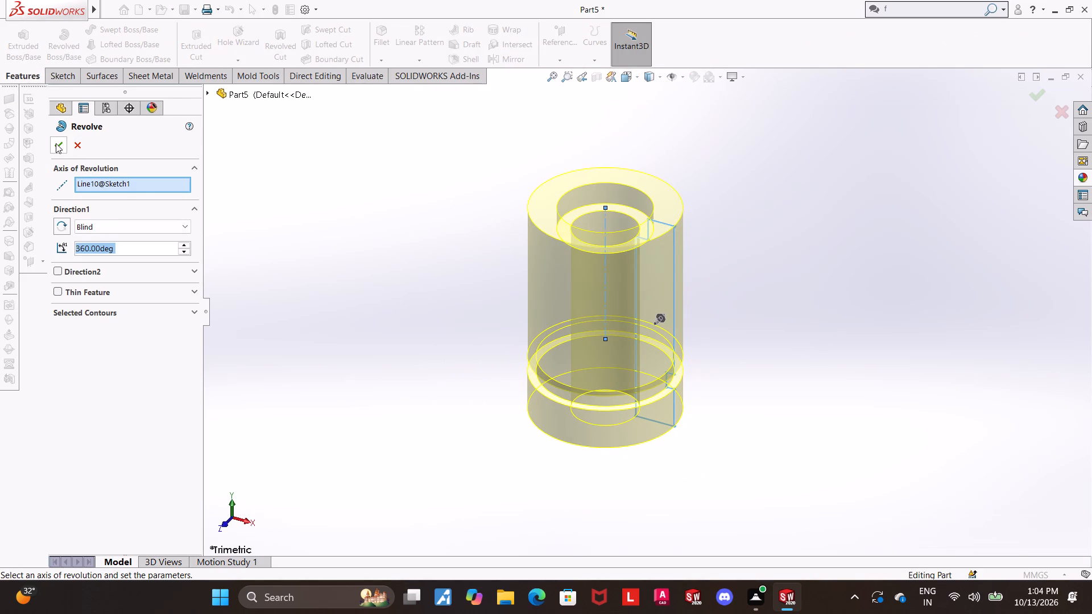
{"action": "left_click", "coordinate": [58, 141]}
Measure the diameter of the wider recess at the top of the revolved body.
{"action": "left_click", "coordinate": [378, 72]}
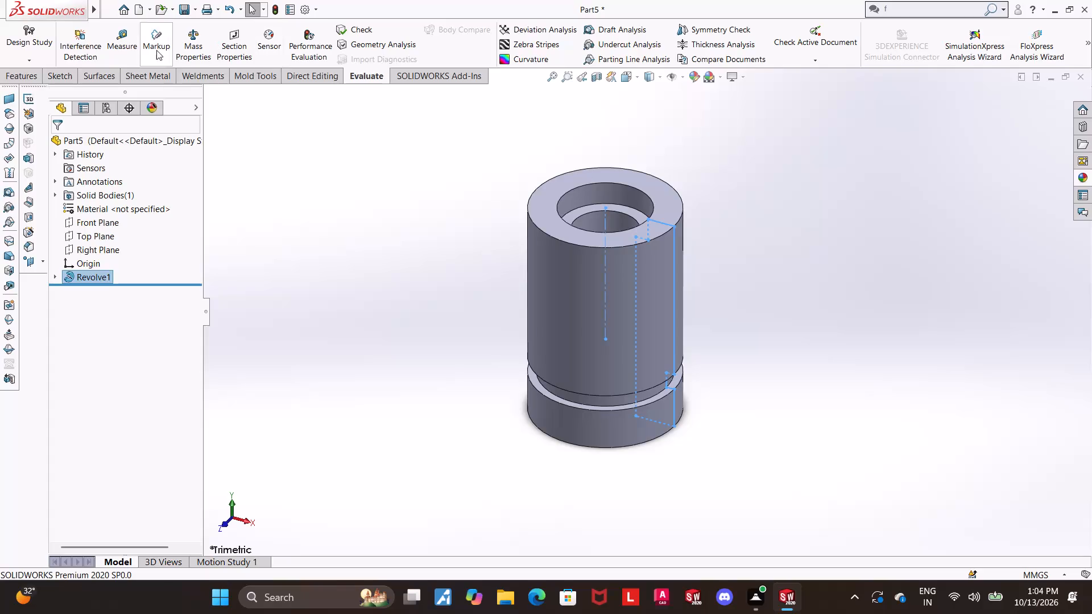
{"action": "left_click", "coordinate": [126, 40]}
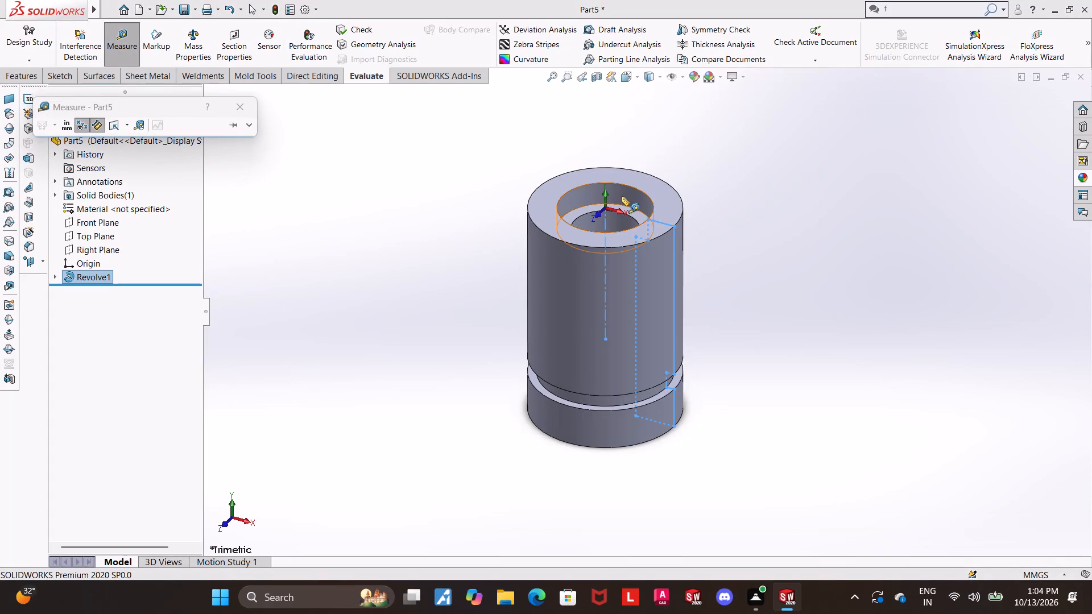
{"action": "left_click", "coordinate": [622, 196]}
{"action": "scroll", "coordinate": [622, 198], "scroll_direction": "up", "scroll_amount": 2}
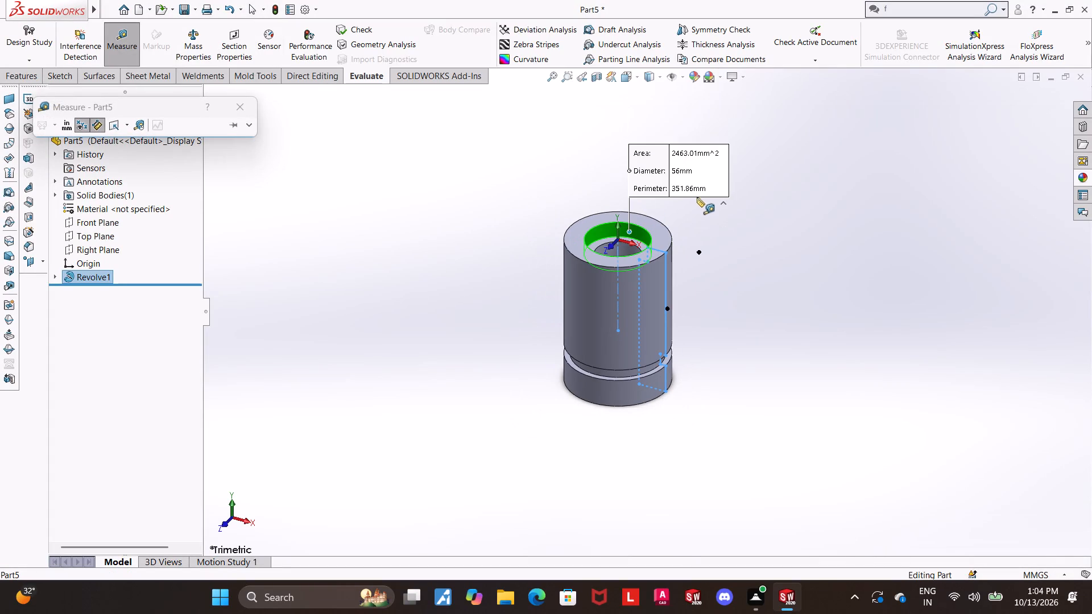
{"action": "scroll", "coordinate": [688, 193], "scroll_direction": "down", "scroll_amount": 1}
{"action": "key", "text": "Escape"}
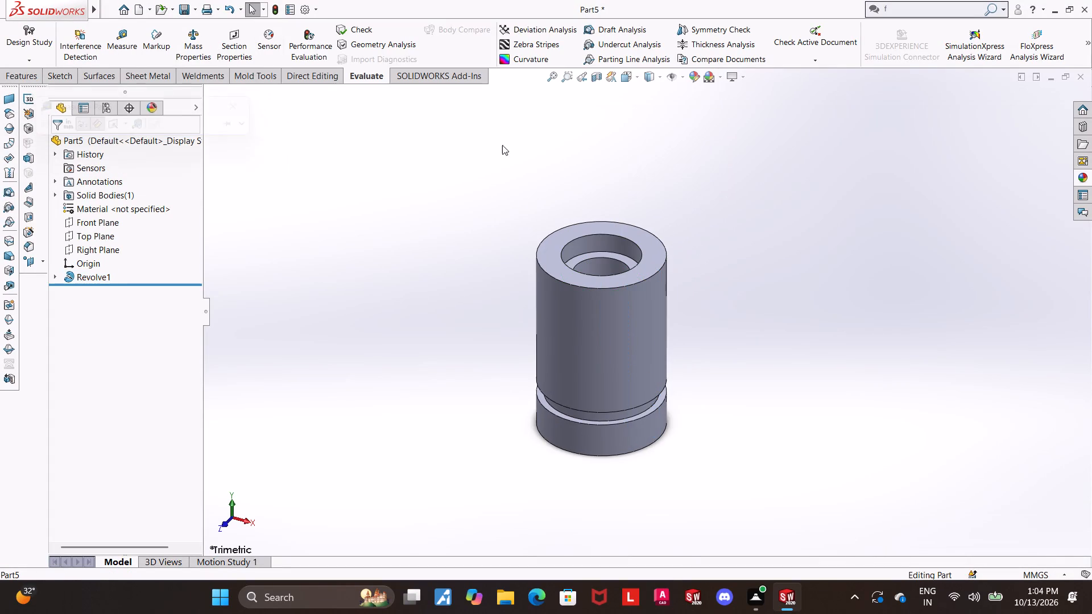
Measure the diameter of the narrower through bore below the top recess.
{"action": "left_click", "coordinate": [126, 36]}
{"action": "left_click", "coordinate": [614, 272]}
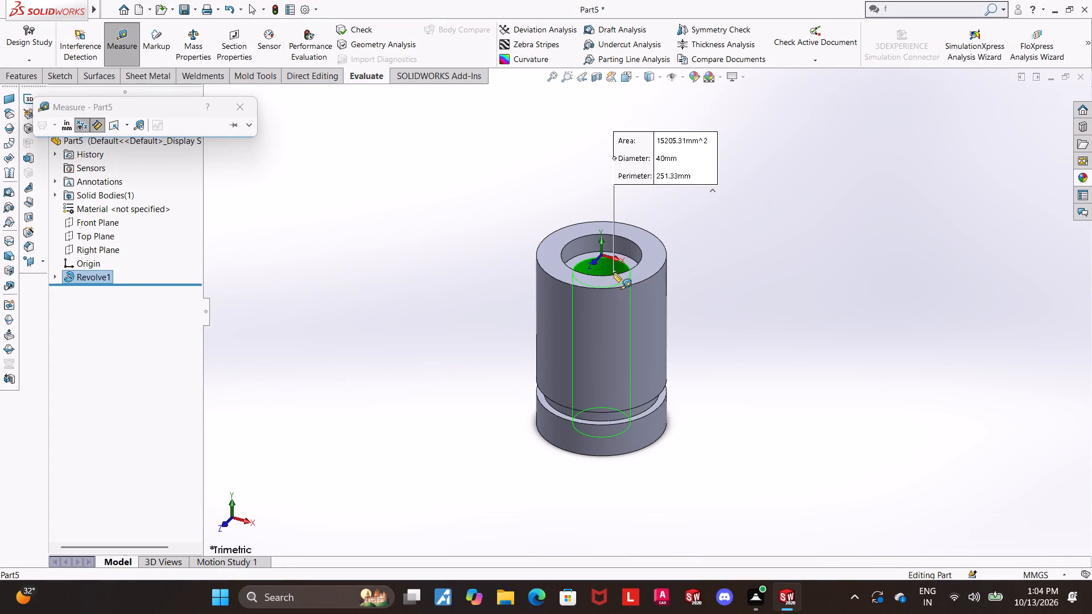
{"action": "scroll", "coordinate": [770, 239], "scroll_direction": "up", "scroll_amount": 1}
{"action": "key", "text": "Escape"}
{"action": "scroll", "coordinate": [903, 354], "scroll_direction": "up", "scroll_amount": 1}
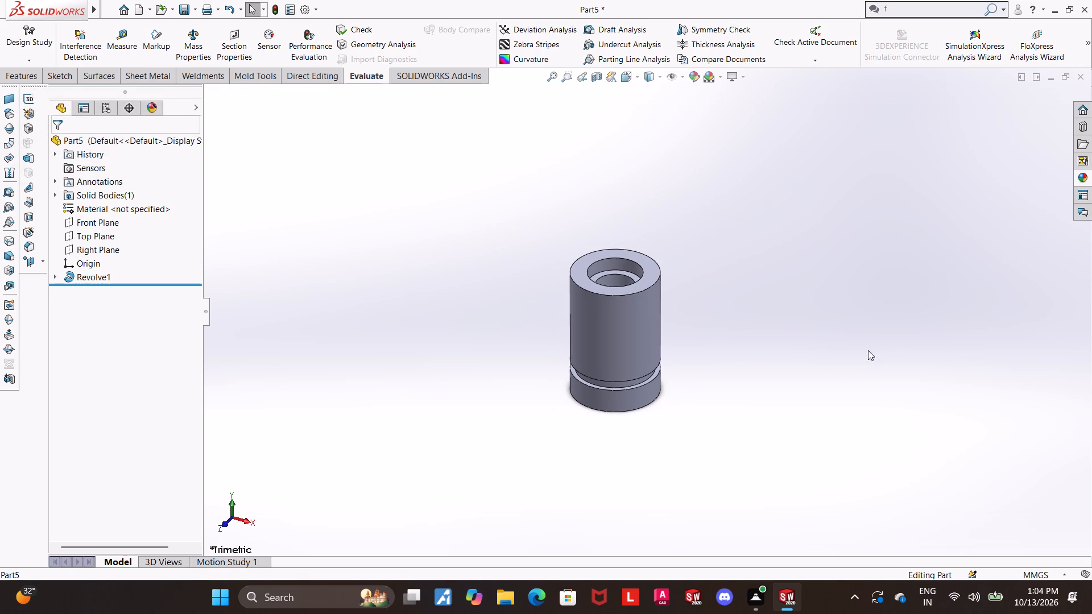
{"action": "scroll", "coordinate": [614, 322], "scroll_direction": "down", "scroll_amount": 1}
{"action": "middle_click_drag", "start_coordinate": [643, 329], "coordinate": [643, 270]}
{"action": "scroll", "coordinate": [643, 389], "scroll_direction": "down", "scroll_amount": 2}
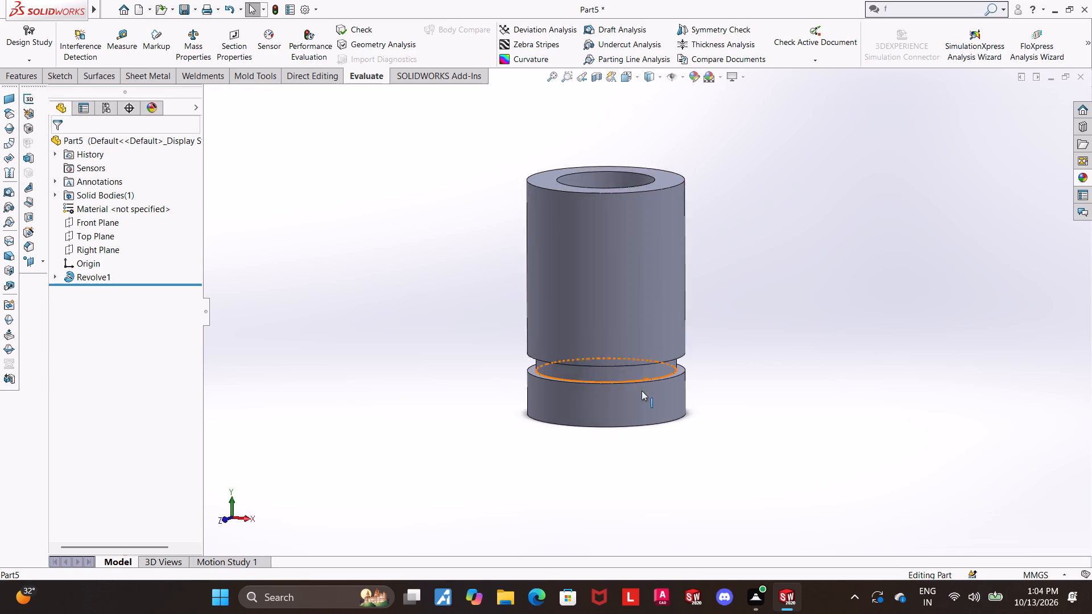
Measure the distance between the upper and lower faces of the outer groove.
{"action": "scroll", "coordinate": [642, 391], "scroll_direction": "down", "scroll_amount": 2}
{"action": "left_click", "coordinate": [115, 35]}
{"action": "middle_click_drag", "start_coordinate": [693, 340], "coordinate": [681, 281]}
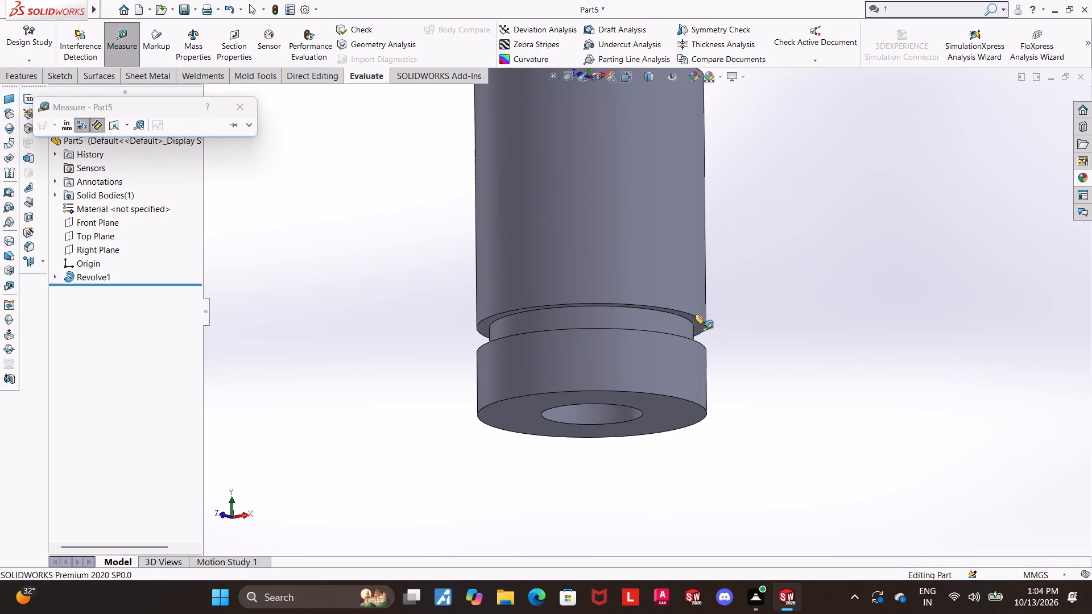
{"action": "left_click", "coordinate": [696, 325]}
{"action": "middle_click_drag", "start_coordinate": [763, 347], "coordinate": [762, 406]}
{"action": "left_click", "coordinate": [698, 351]}
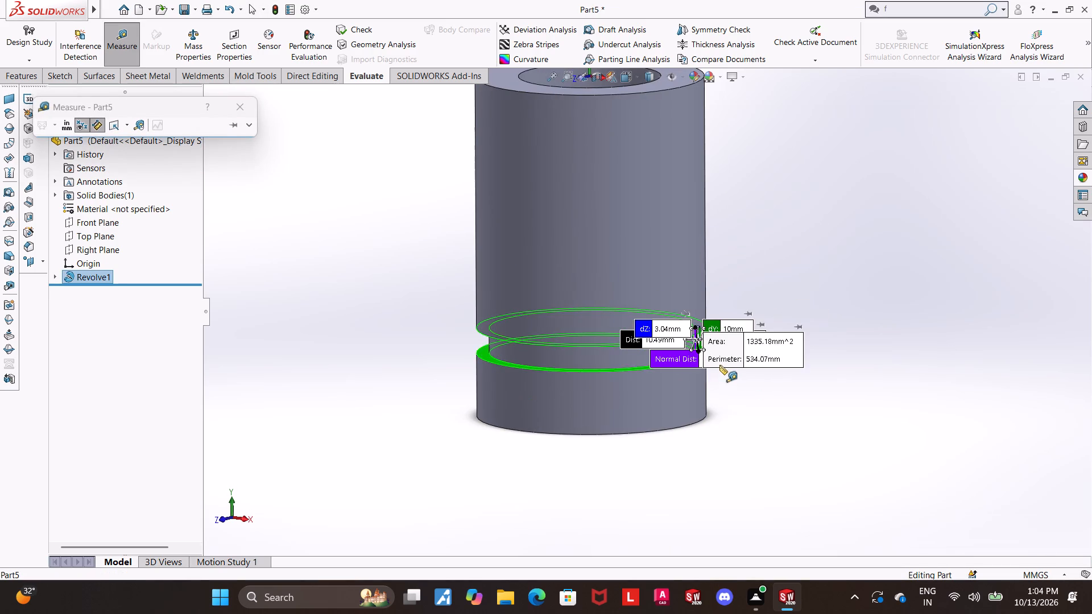
{"action": "scroll", "coordinate": [733, 374], "scroll_direction": "up", "scroll_amount": 1}
{"action": "scroll", "coordinate": [754, 325], "scroll_direction": "down", "scroll_amount": 2}
{"action": "scroll", "coordinate": [677, 370], "scroll_direction": "down", "scroll_amount": 2}
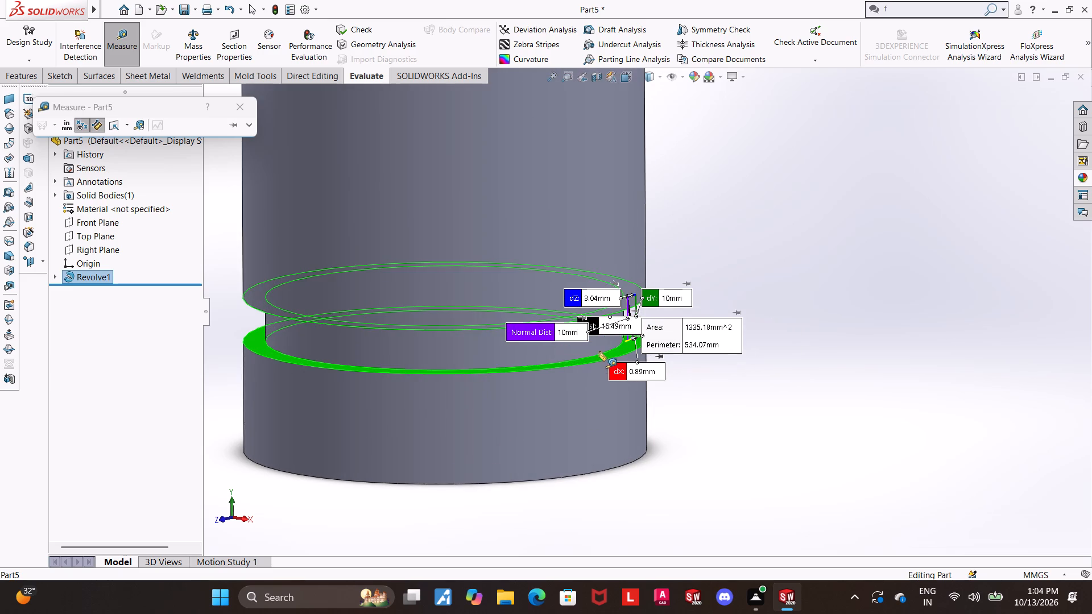
{"action": "scroll", "coordinate": [549, 313], "scroll_direction": "down", "scroll_amount": 1}
{"action": "key", "text": "Escape"}
Measure the through bore from the bottom end of the revolved body.
{"action": "scroll", "coordinate": [727, 400], "scroll_direction": "up", "scroll_amount": 4}
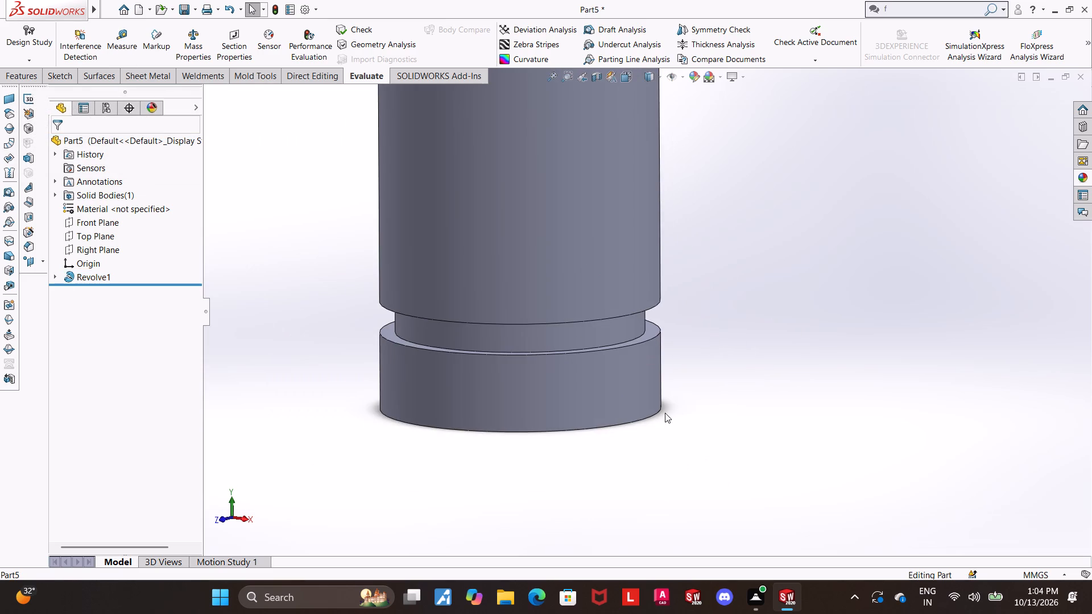
{"action": "middle_click_drag", "start_coordinate": [664, 413], "coordinate": [667, 281]}
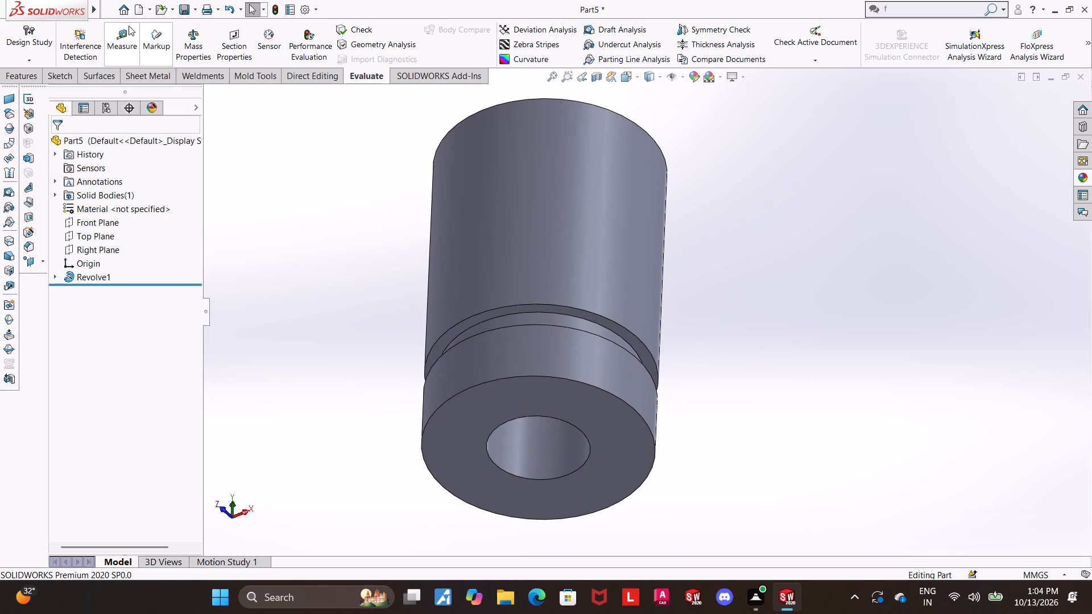
{"action": "left_click", "coordinate": [130, 30]}
{"action": "left_click", "coordinate": [546, 449]}
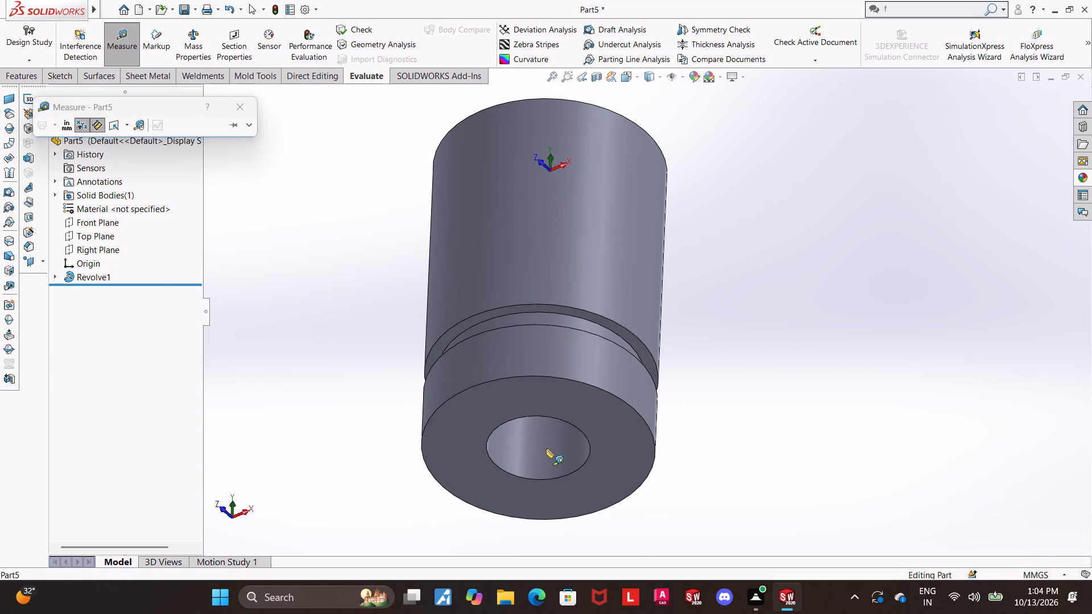
{"action": "scroll", "coordinate": [681, 437], "scroll_direction": "up", "scroll_amount": 2}
{"action": "key", "text": "Escape"}
Measure the overall height between the top and bottom end faces of the revolved body.
{"action": "scroll", "coordinate": [742, 370], "scroll_direction": "up", "scroll_amount": 2}
{"action": "middle_click_drag", "start_coordinate": [711, 268], "coordinate": [712, 324]}
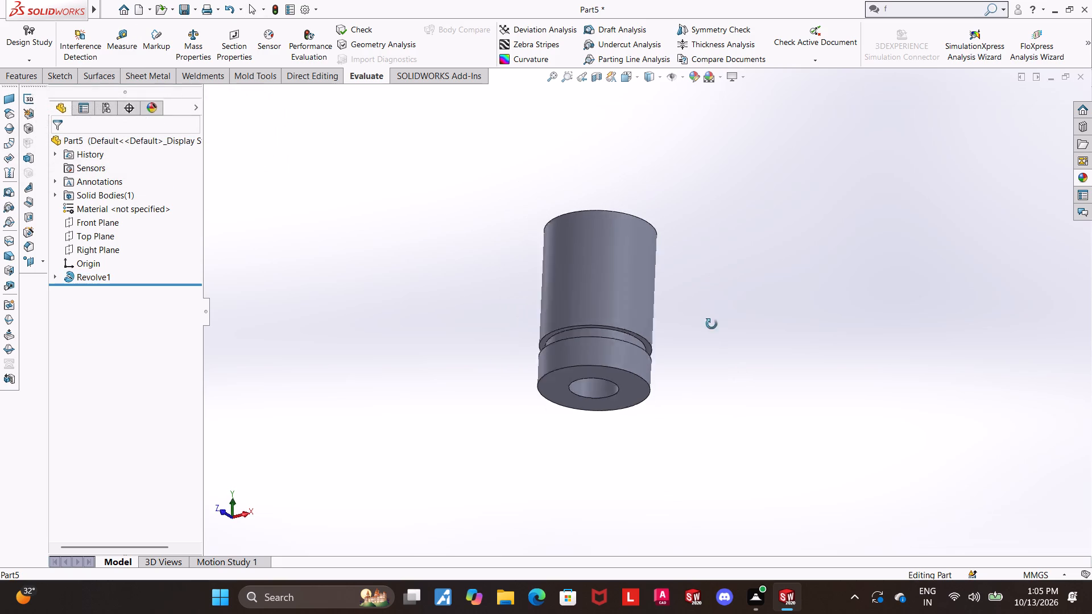
{"action": "middle_click_drag", "start_coordinate": [712, 324], "coordinate": [715, 375]}
{"action": "scroll", "coordinate": [715, 363], "scroll_direction": "up", "scroll_amount": 3}
{"action": "middle_click_drag", "start_coordinate": [703, 325], "coordinate": [697, 371]}
{"action": "scroll", "coordinate": [627, 226], "scroll_direction": "down", "scroll_amount": 3}
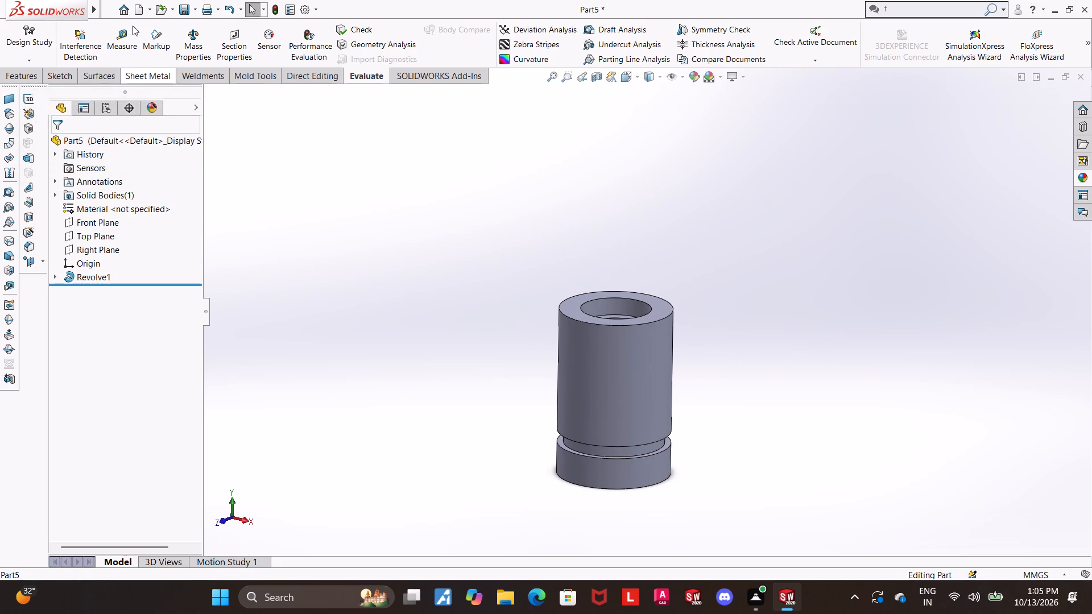
{"action": "left_click", "coordinate": [119, 33]}
{"action": "left_click", "coordinate": [568, 305]}
{"action": "middle_click_drag", "start_coordinate": [727, 399], "coordinate": [727, 395]}
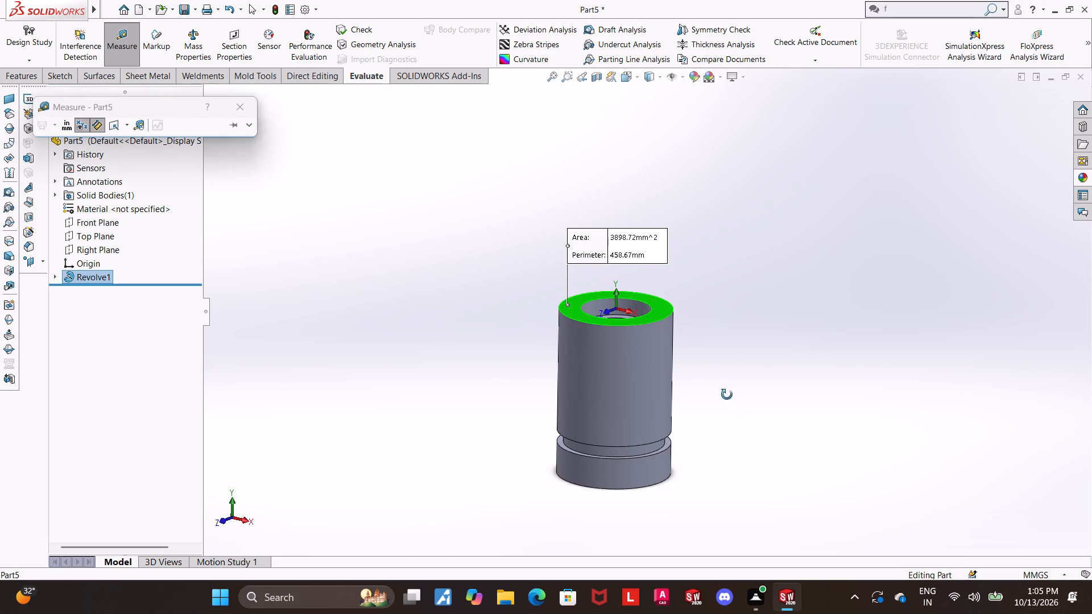
{"action": "middle_click_drag", "start_coordinate": [727, 395], "coordinate": [737, 269]}
{"action": "left_click", "coordinate": [644, 460]}
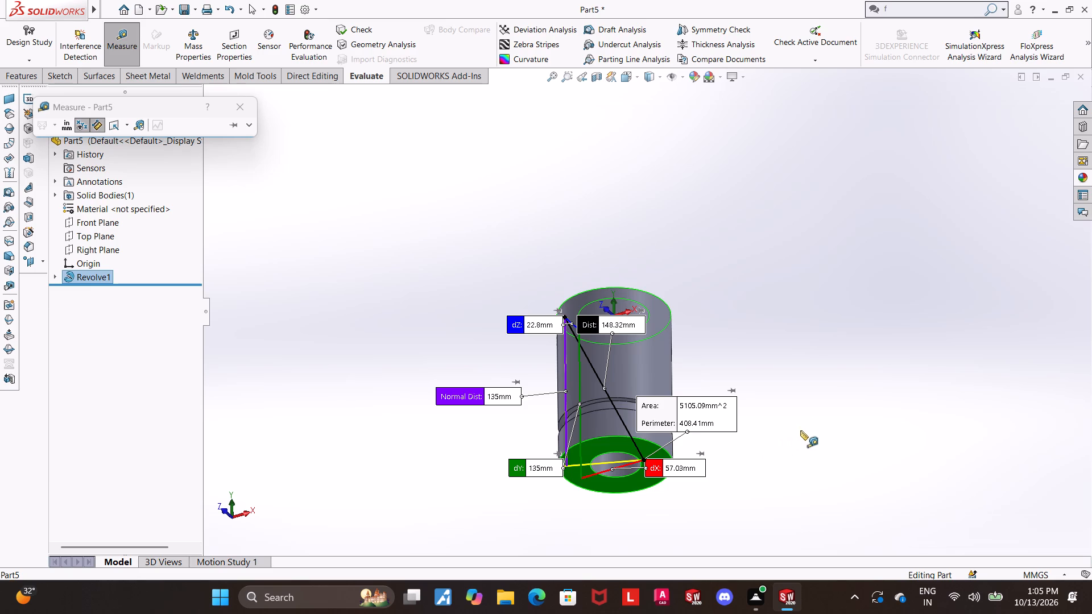
{"action": "key", "text": "Escape"}
Examine the internal bores in the Front view with hidden lines visible, returning to the shaded with edges display.
{"action": "scroll", "coordinate": [794, 417], "scroll_direction": "up", "scroll_amount": 2}
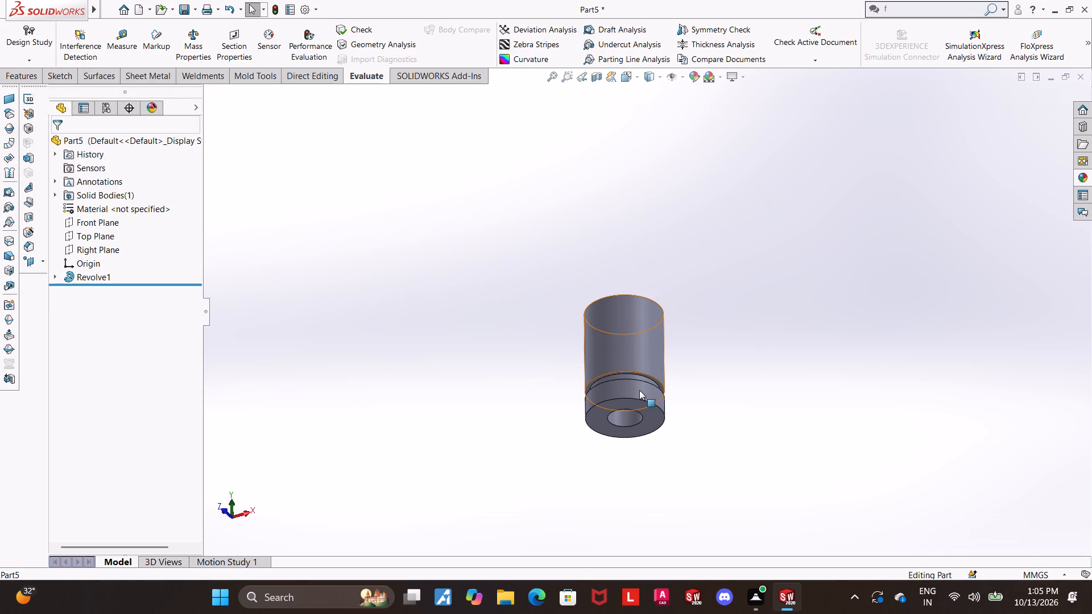
{"action": "middle_click_drag", "start_coordinate": [602, 334], "coordinate": [600, 382]}
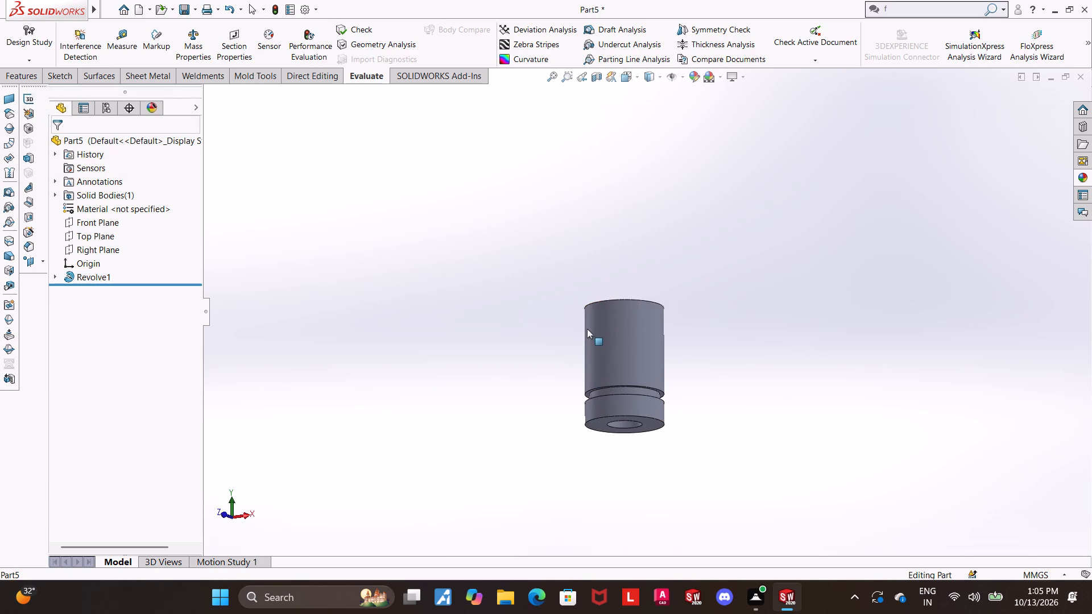
{"action": "middle_click_drag", "start_coordinate": [603, 333], "coordinate": [605, 369]}
{"action": "middle_click_drag", "start_coordinate": [644, 329], "coordinate": [643, 385]}
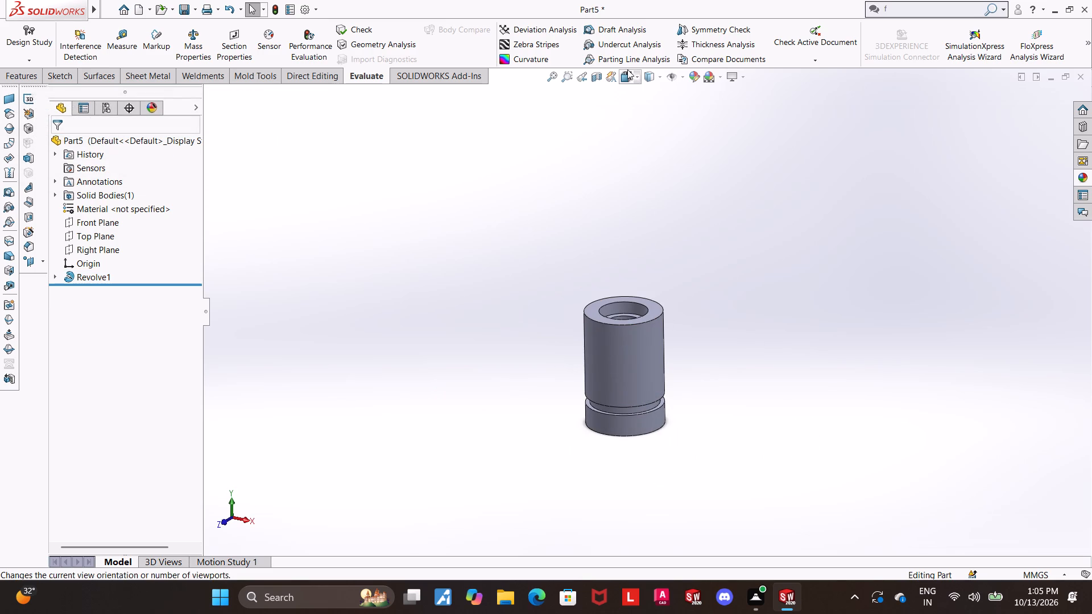
{"action": "left_click", "coordinate": [651, 81]}
{"action": "left_click", "coordinate": [653, 142]}
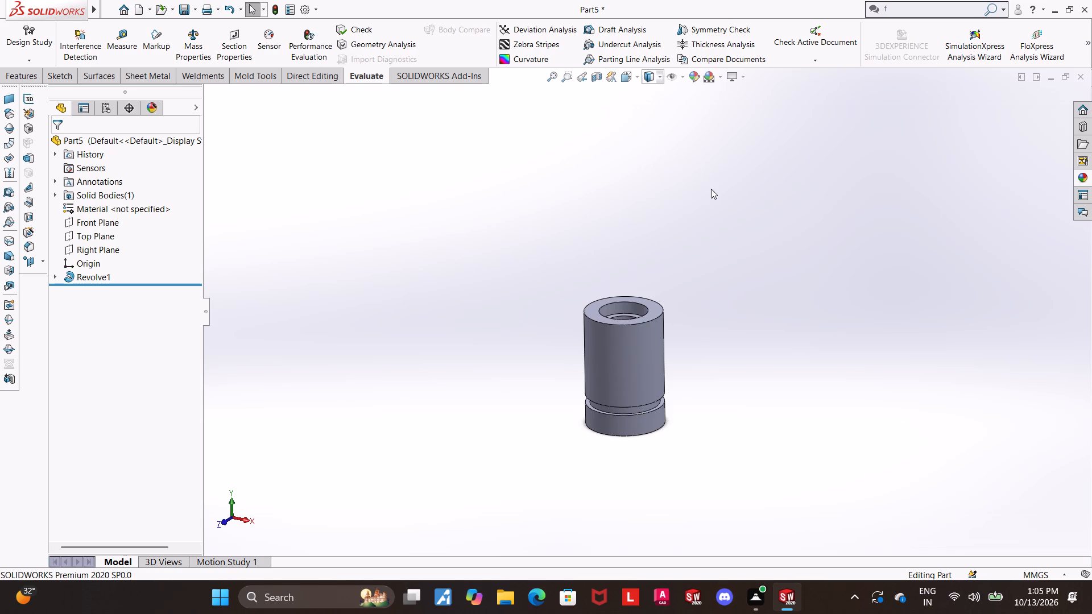
{"action": "left_click", "coordinate": [711, 189]}
{"action": "left_click", "coordinate": [626, 80]}
{"action": "left_click", "coordinate": [460, 383]}
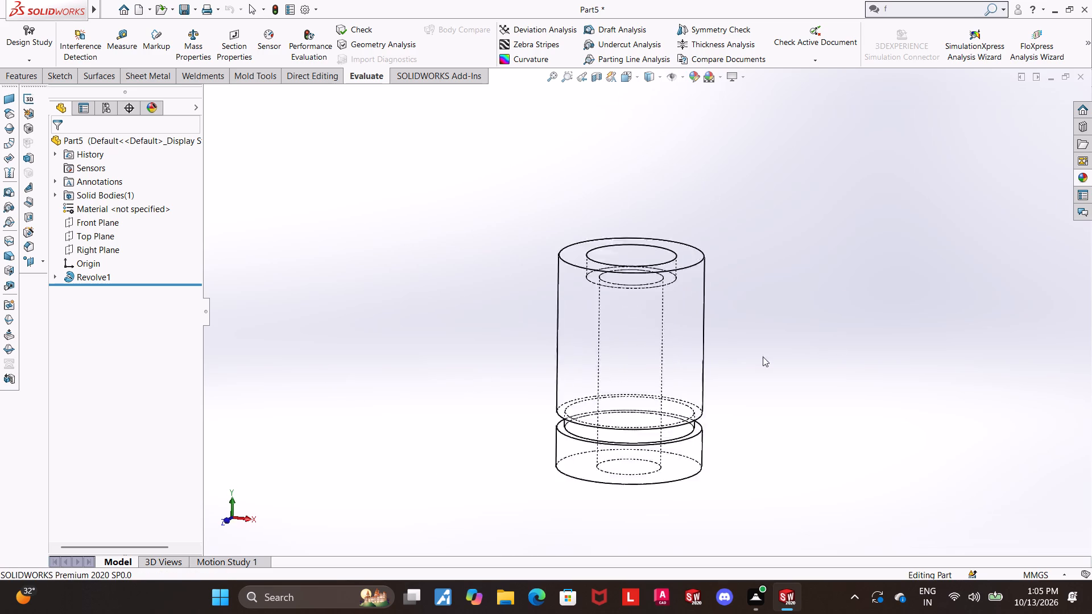
{"action": "scroll", "coordinate": [920, 330], "scroll_direction": "up", "scroll_amount": 2}
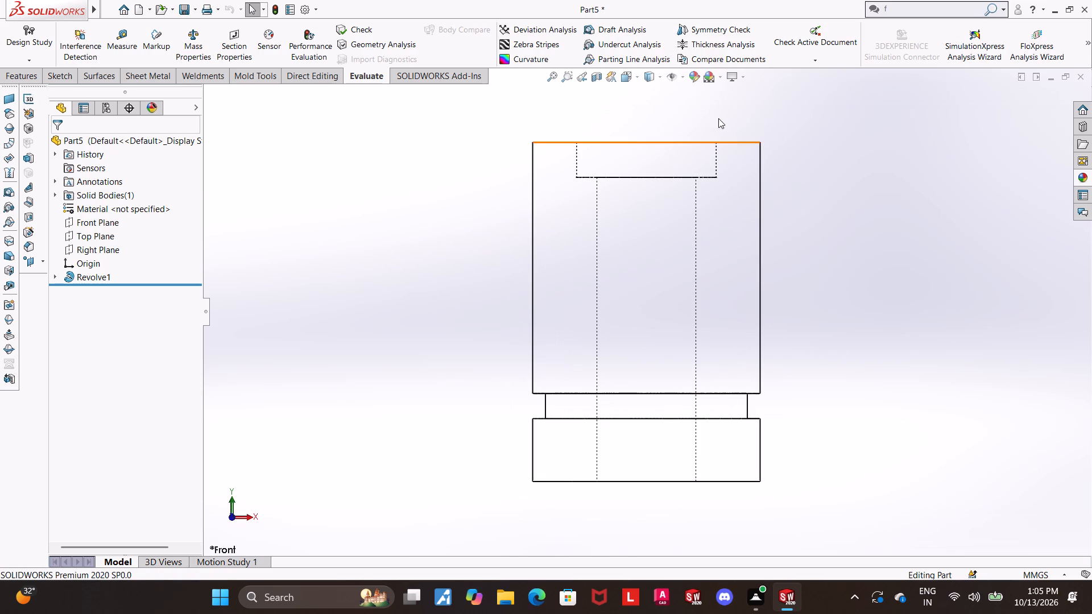
{"action": "left_click", "coordinate": [659, 75]}
{"action": "left_click", "coordinate": [651, 90]}
Start a new sketch on the top annular face of the revolved body, viewed normal to the sketch plane.
{"action": "scroll", "coordinate": [713, 136], "scroll_direction": "up", "scroll_amount": 3}
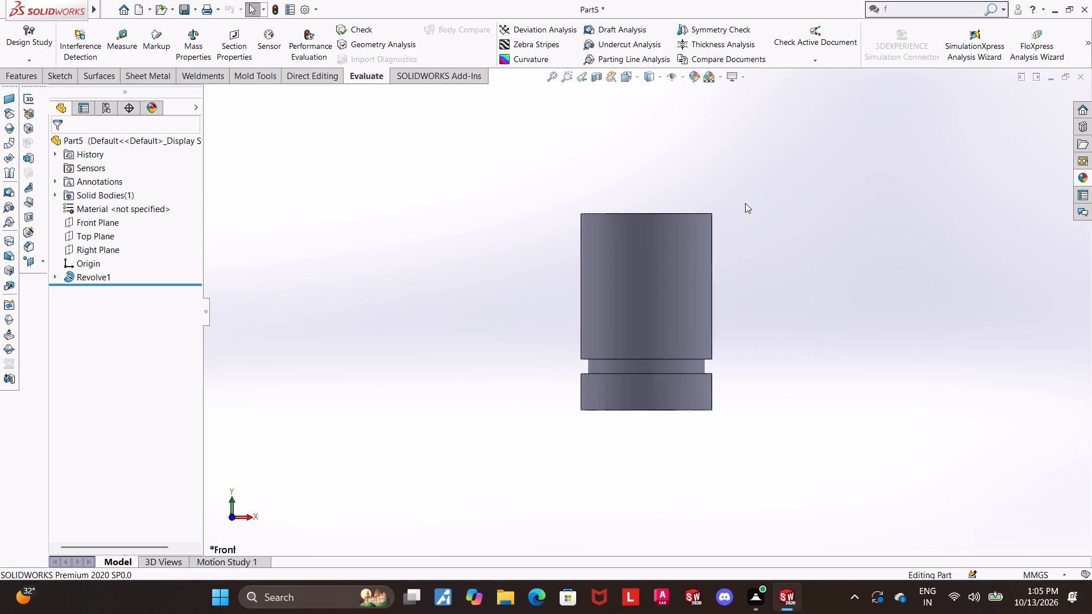
{"action": "middle_click_drag", "start_coordinate": [741, 225], "coordinate": [750, 313]}
{"action": "left_click", "coordinate": [700, 218]}
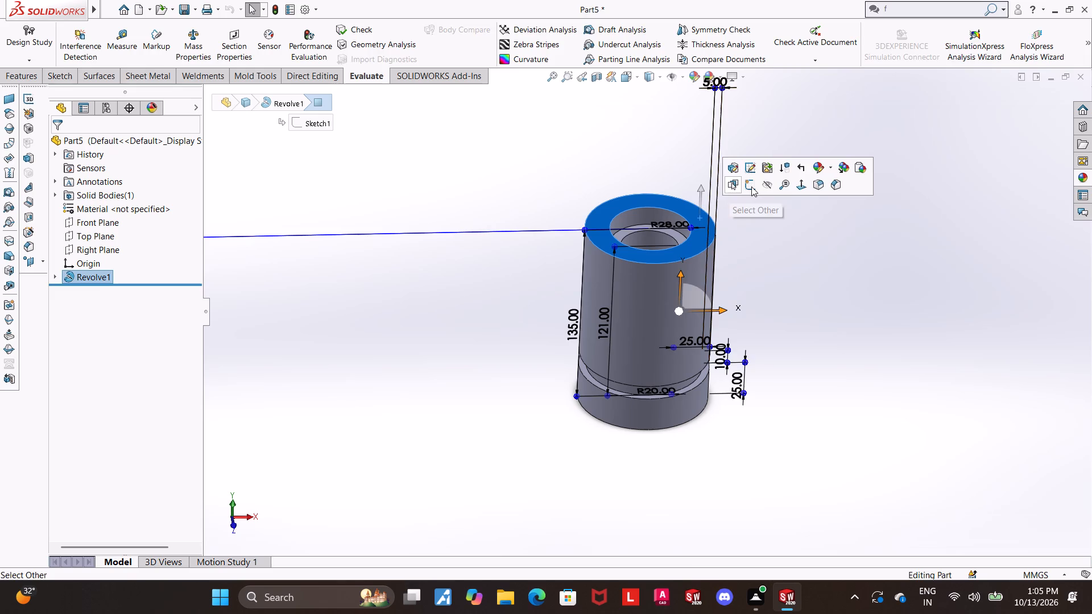
{"action": "left_click", "coordinate": [751, 186]}
{"action": "left_click", "coordinate": [103, 293]}
{"action": "left_click", "coordinate": [133, 275]}
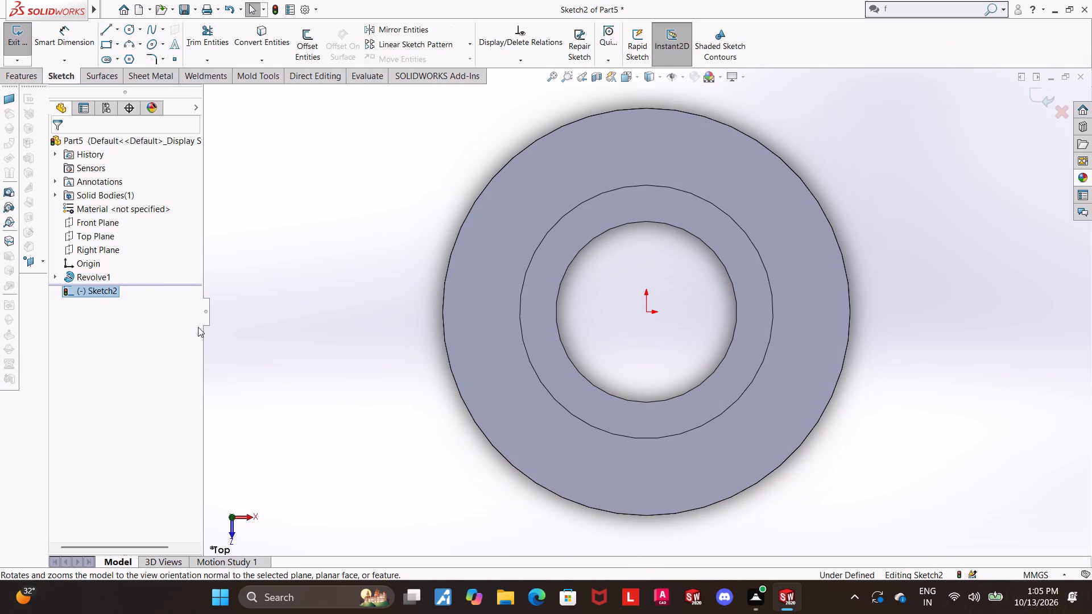
Sketch a center rectangle from the origin, about 157 mm high and extending beyond the outer circular edge on all sides.
{"action": "left_click", "coordinate": [118, 45]}
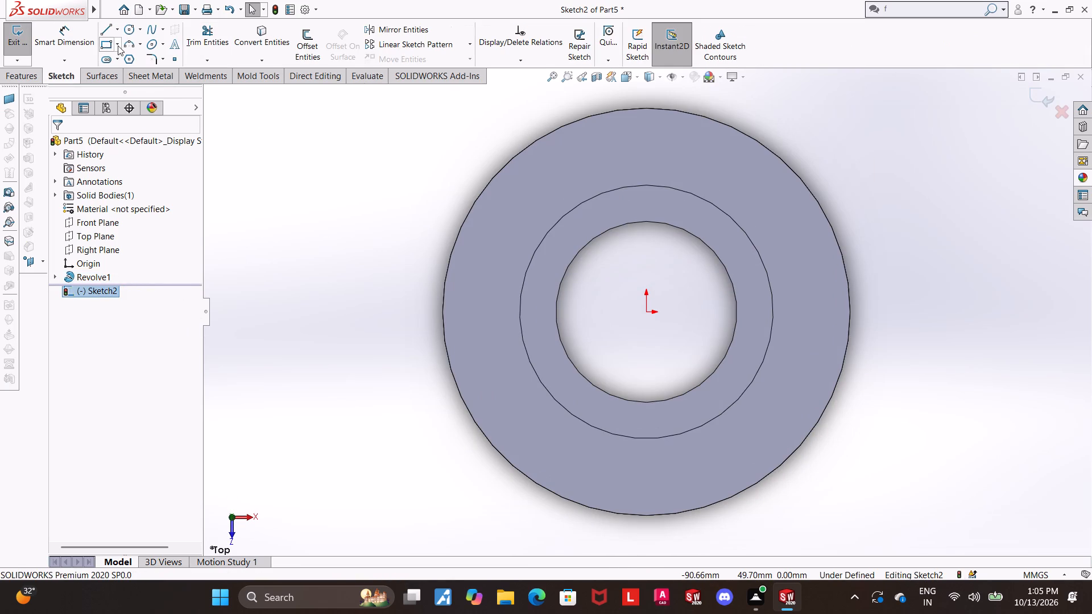
{"action": "left_click", "coordinate": [119, 73]}
{"action": "scroll", "coordinate": [696, 206], "scroll_direction": "up", "scroll_amount": 2}
{"action": "left_click", "coordinate": [647, 312]}
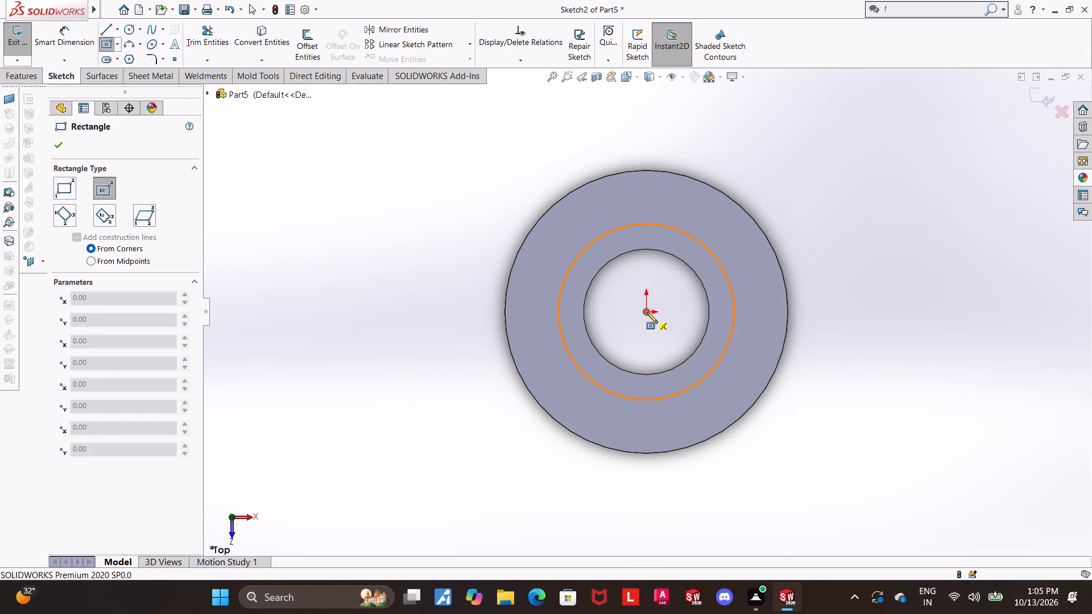
{"action": "scroll", "coordinate": [951, 248], "scroll_direction": "up", "scroll_amount": 2}
{"action": "left_click", "coordinate": [938, 140]}
{"action": "key", "text": "Escape"}
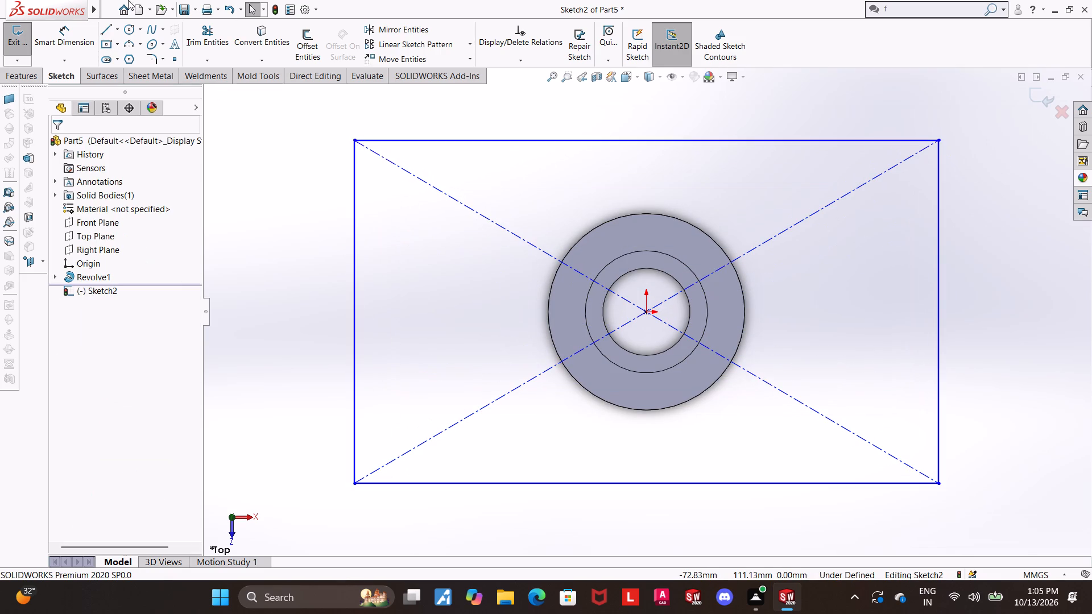
Dimension the rectangle's vertical side to 50 mm.
{"action": "left_click", "coordinate": [67, 48]}
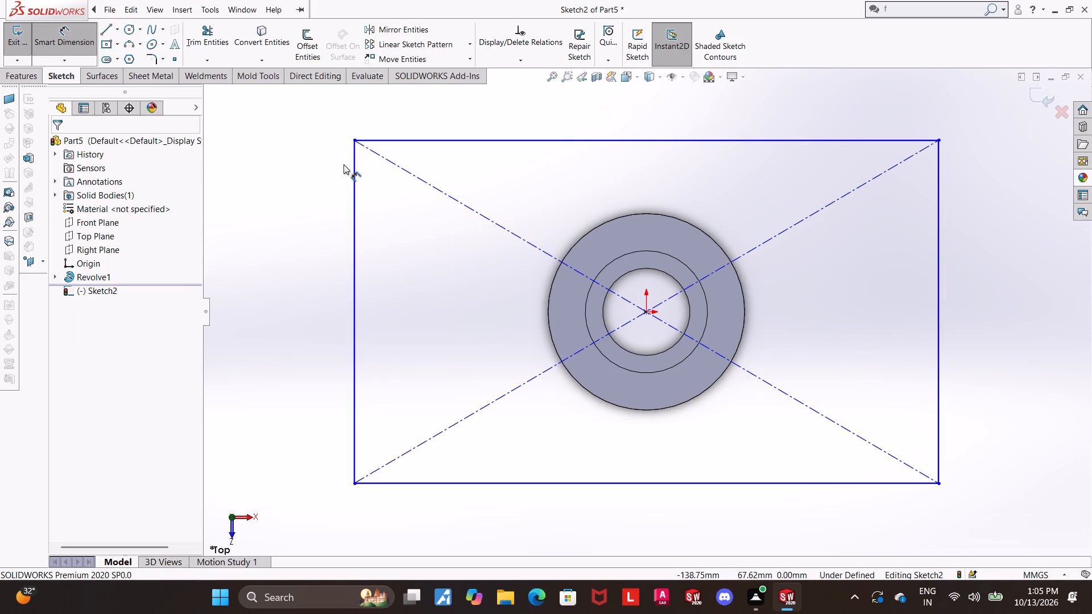
{"action": "scroll", "coordinate": [515, 198], "scroll_direction": "up", "scroll_amount": 1}
{"action": "scroll", "coordinate": [518, 198], "scroll_direction": "down", "scroll_amount": 1}
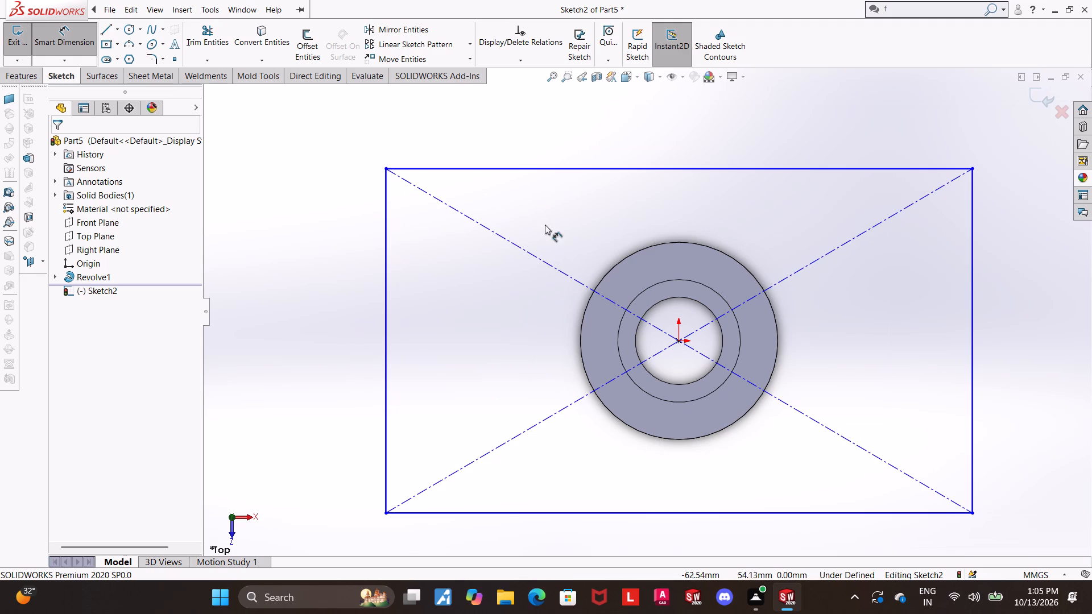
{"action": "scroll", "coordinate": [788, 127], "scroll_direction": "up", "scroll_amount": 1}
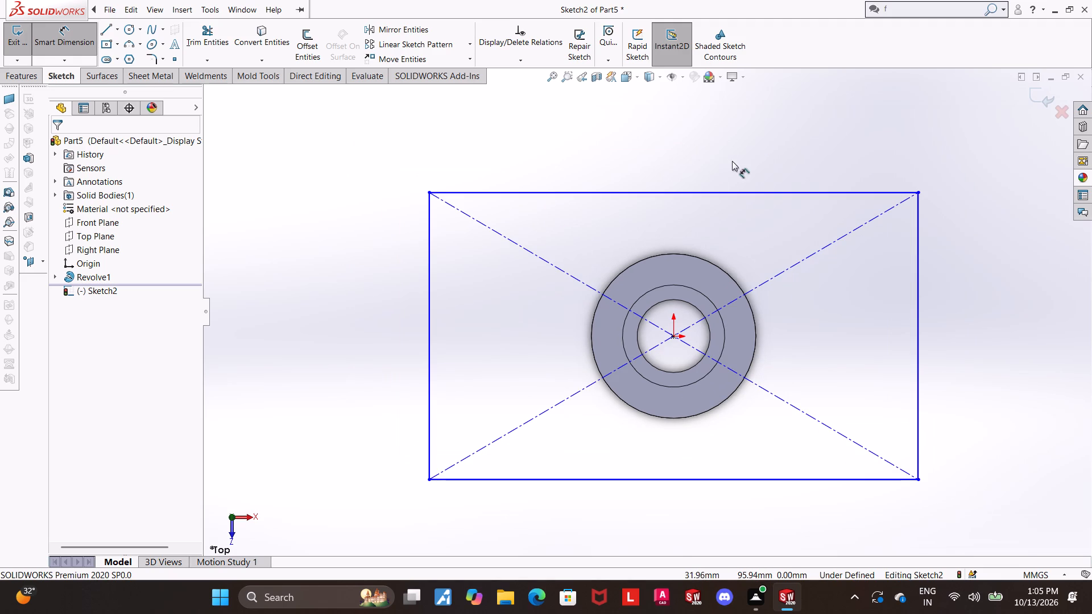
{"action": "scroll", "coordinate": [706, 204], "scroll_direction": "up", "scroll_amount": 1}
{"action": "scroll", "coordinate": [709, 215], "scroll_direction": "down", "scroll_amount": 1}
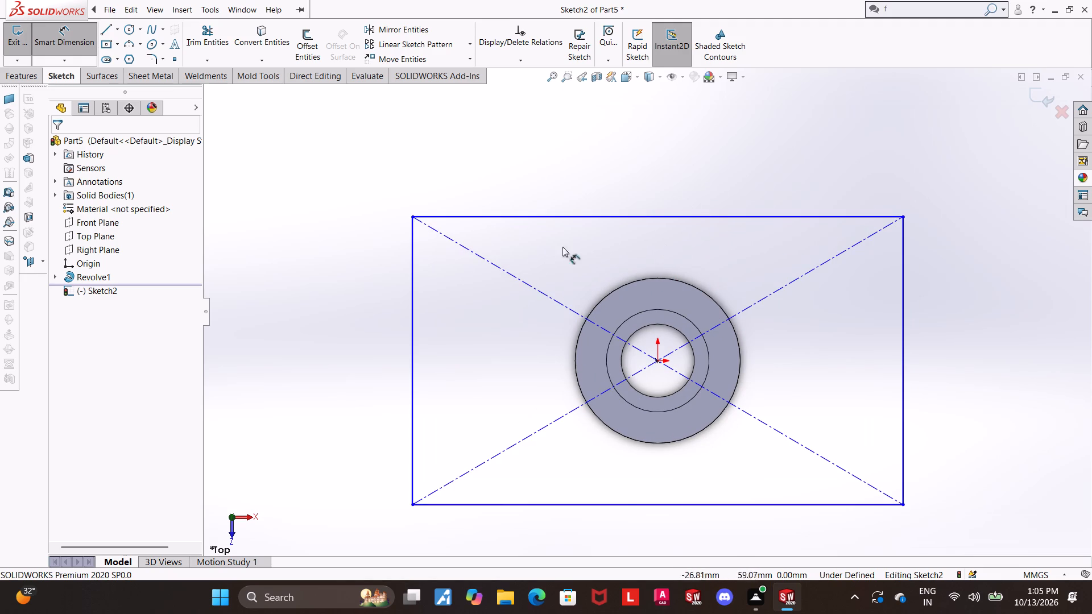
{"action": "left_click", "coordinate": [412, 321]}
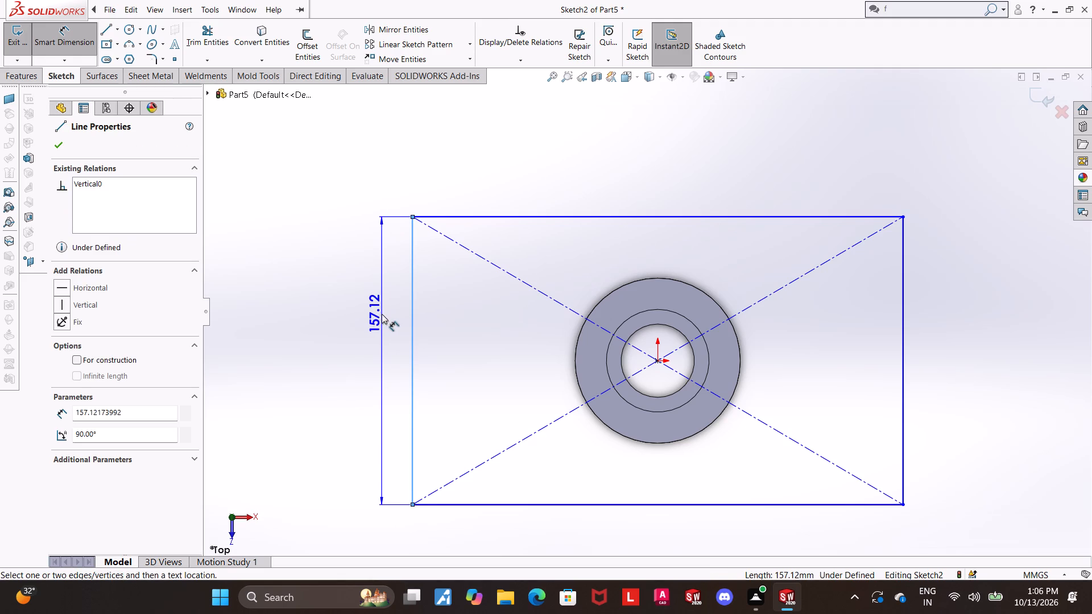
{"action": "left_click", "coordinate": [382, 314]}
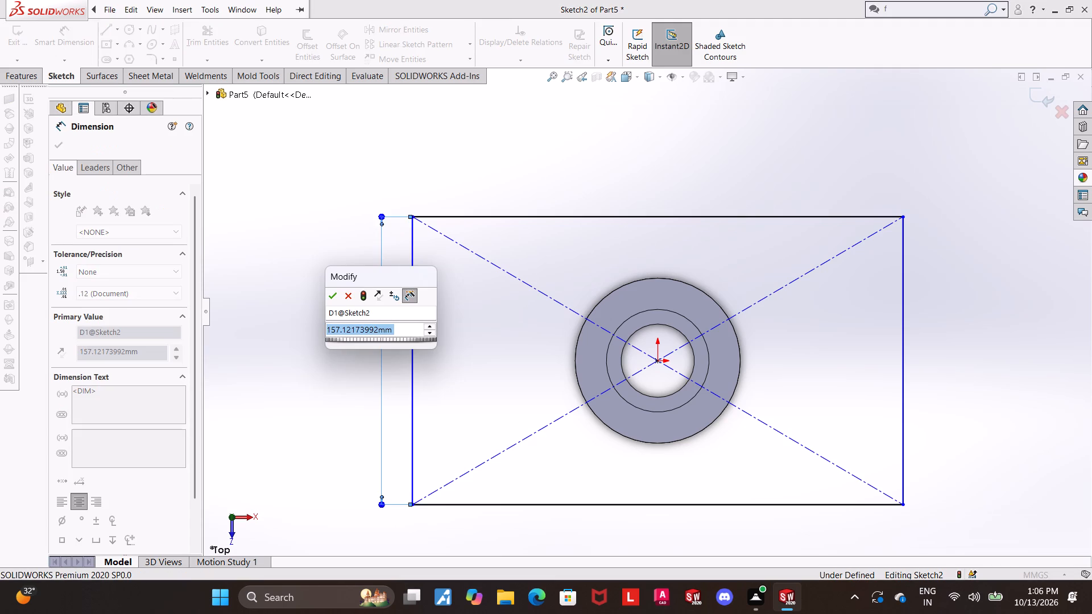
{"action": "type", "text": "50"}
{"action": "key", "text": "Return"}
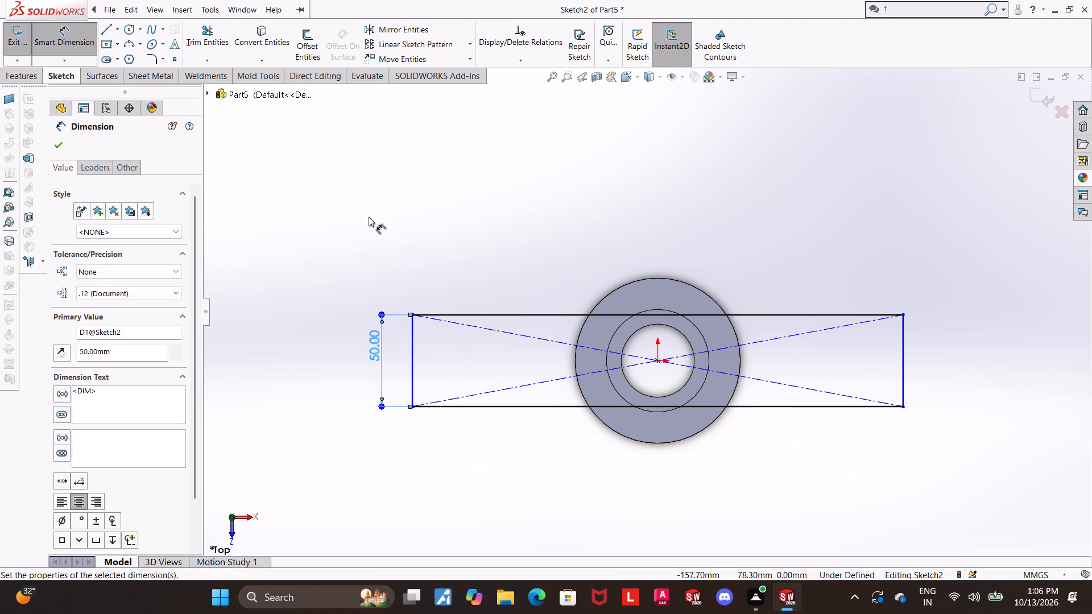
{"action": "key", "text": "Escape"}
{"action": "key", "text": "Escape"}
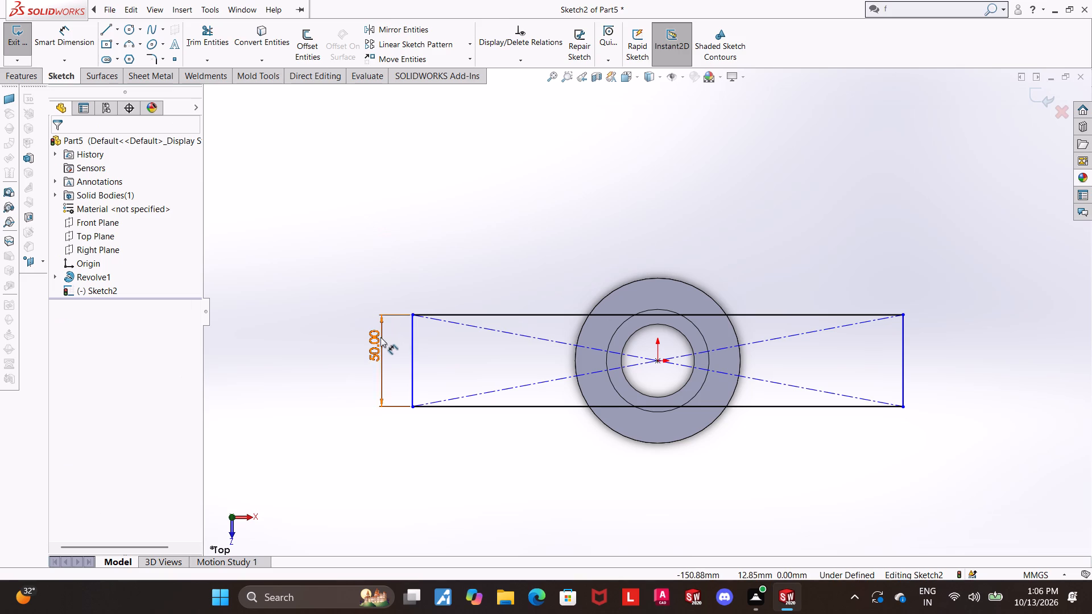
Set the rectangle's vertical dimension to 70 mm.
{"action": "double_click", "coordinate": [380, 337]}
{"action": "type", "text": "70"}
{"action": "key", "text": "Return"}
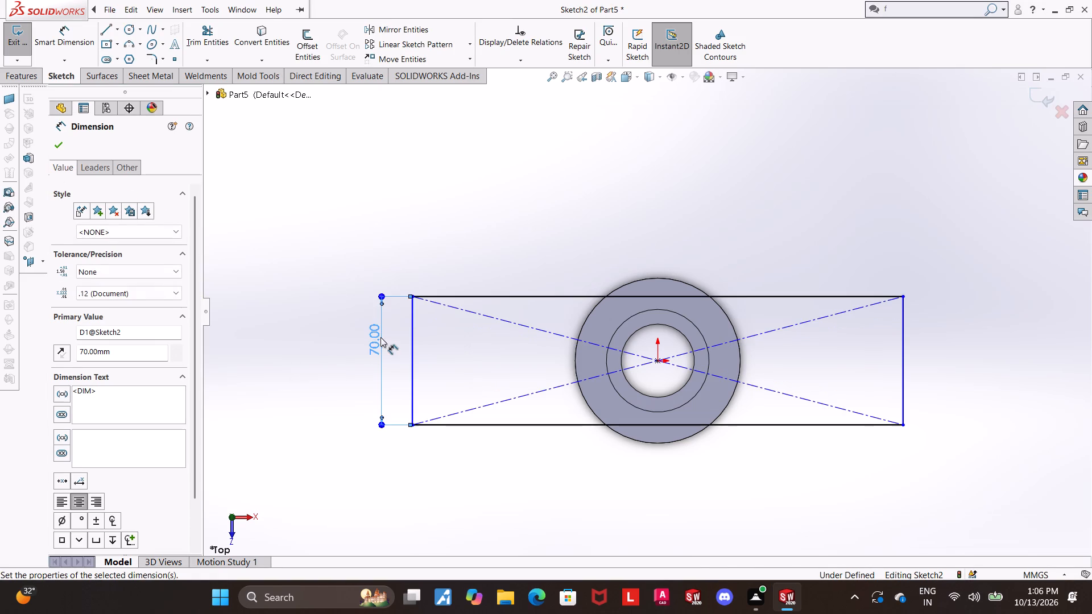
Set the rectangle's vertical dimension to 100 mm.
{"action": "double_click", "coordinate": [379, 334]}
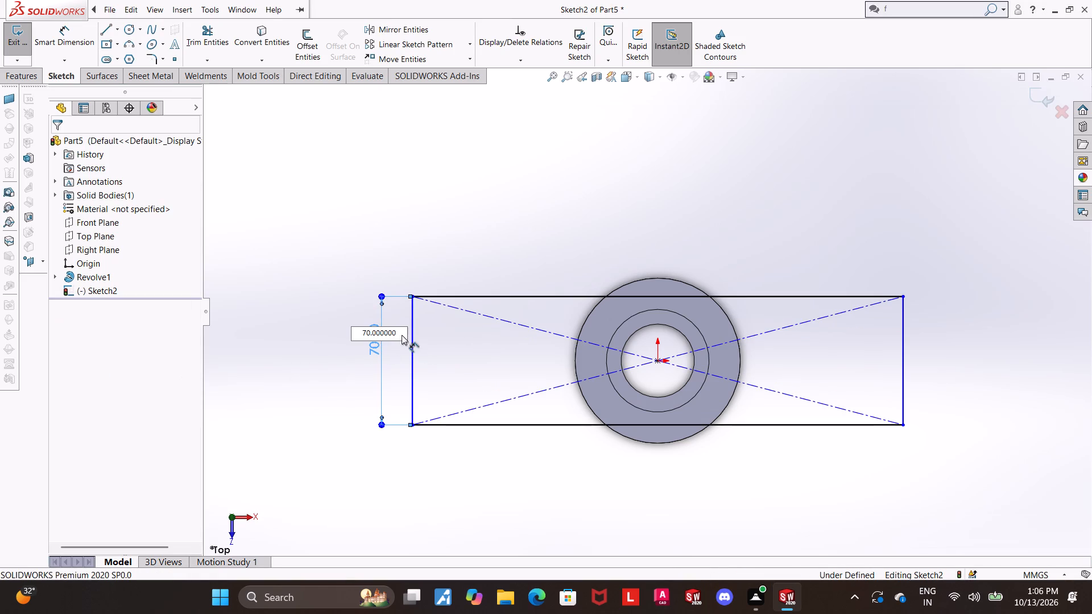
{"action": "left_click_drag", "start_coordinate": [402, 335], "coordinate": [355, 330]}
{"action": "type", "text": "100"}
{"action": "key", "text": "Return"}
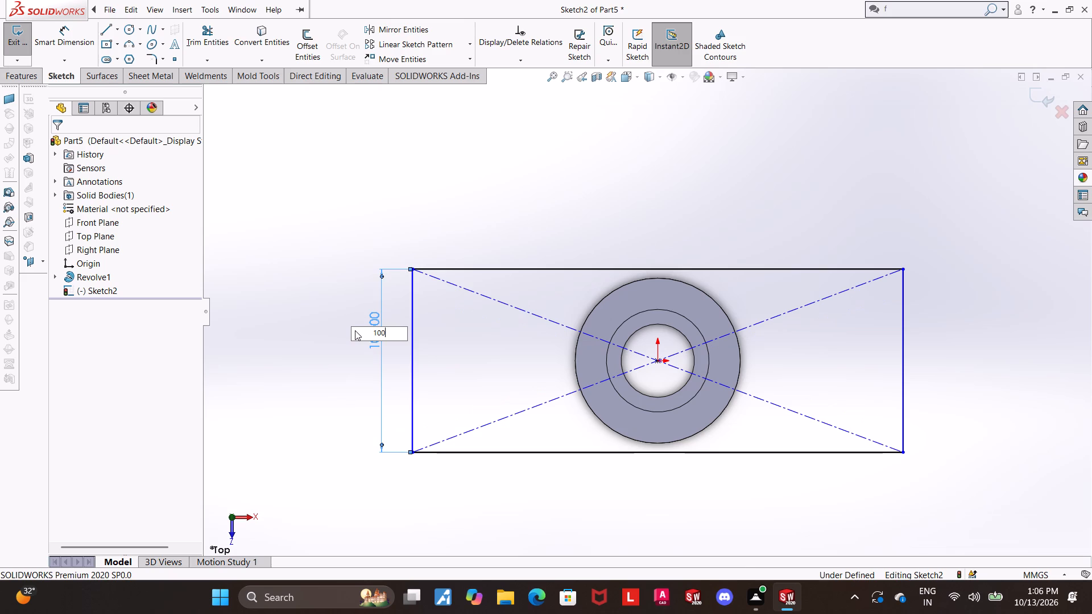
{"action": "key", "text": "Escape"}
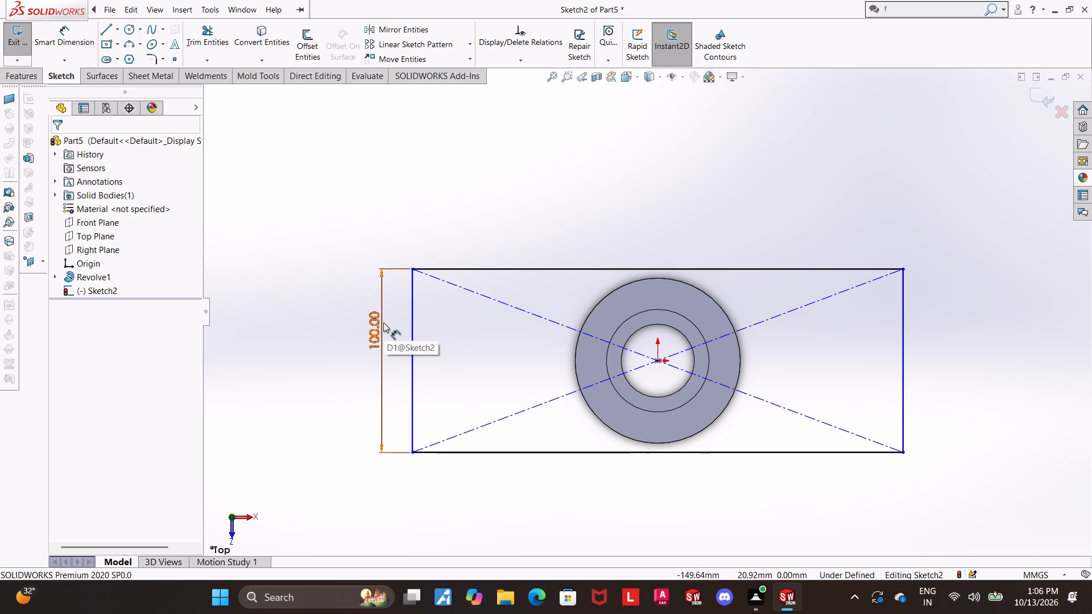
{"action": "scroll", "coordinate": [780, 402], "scroll_direction": "up", "scroll_amount": 1}
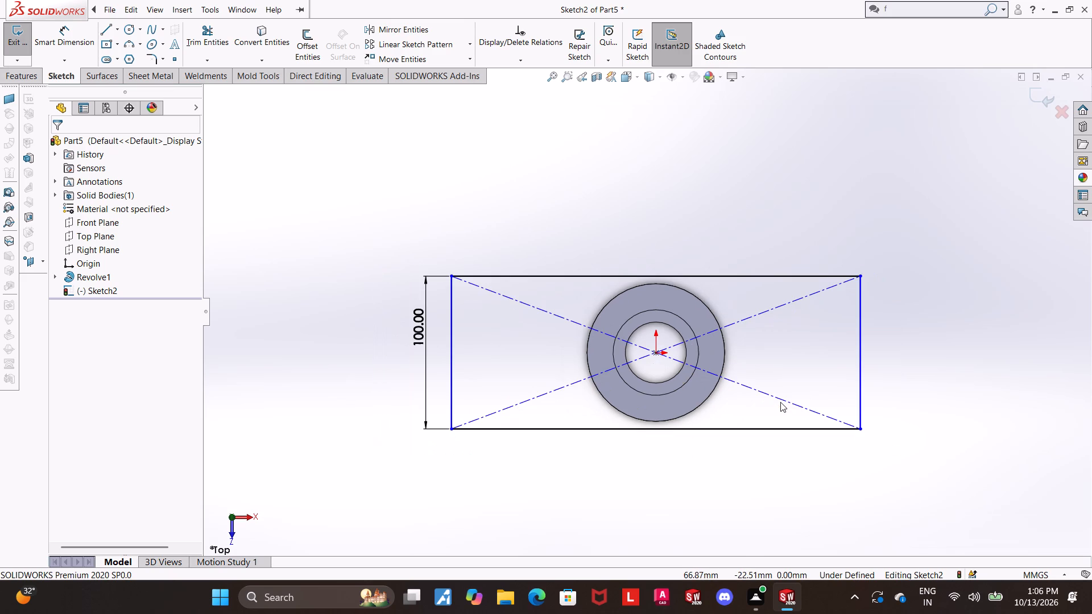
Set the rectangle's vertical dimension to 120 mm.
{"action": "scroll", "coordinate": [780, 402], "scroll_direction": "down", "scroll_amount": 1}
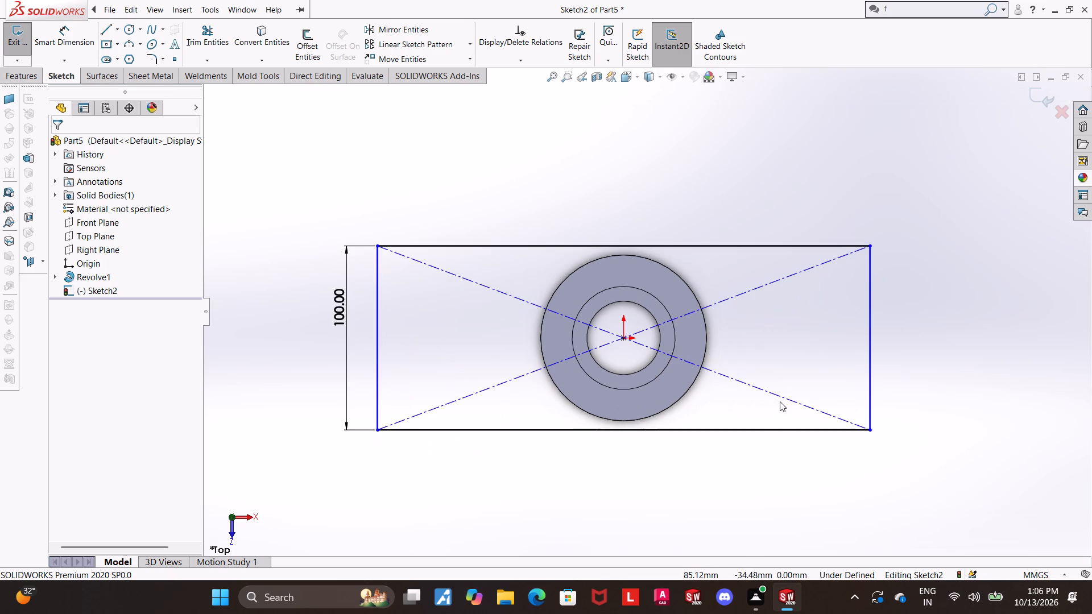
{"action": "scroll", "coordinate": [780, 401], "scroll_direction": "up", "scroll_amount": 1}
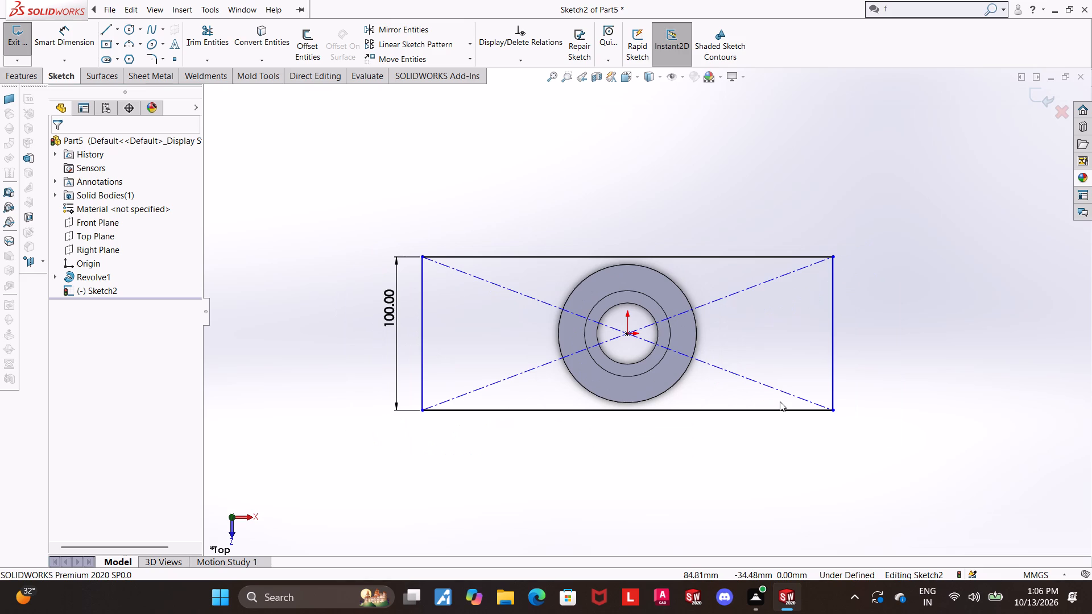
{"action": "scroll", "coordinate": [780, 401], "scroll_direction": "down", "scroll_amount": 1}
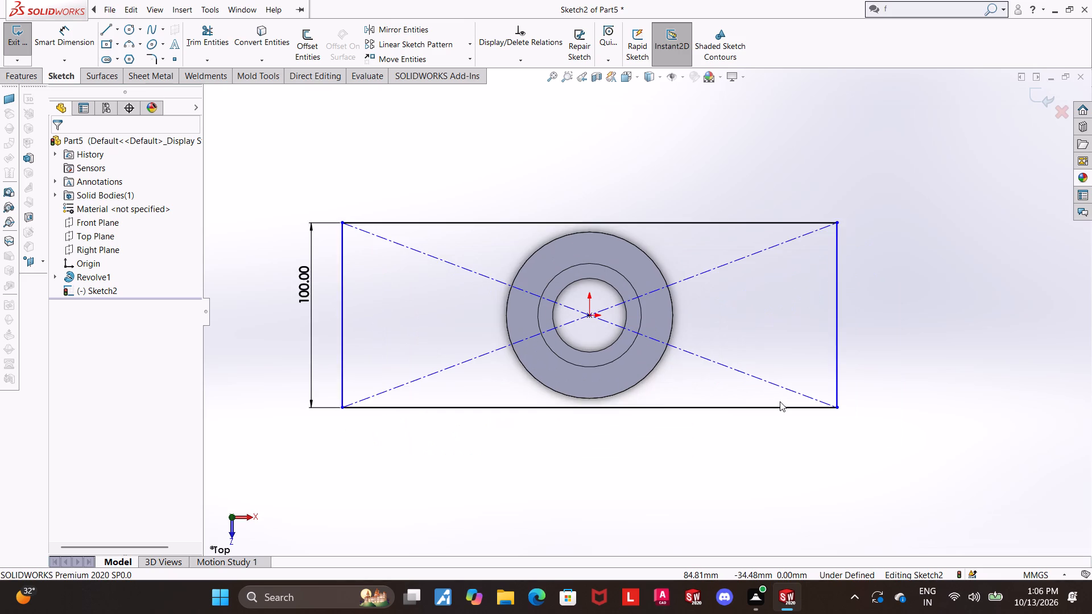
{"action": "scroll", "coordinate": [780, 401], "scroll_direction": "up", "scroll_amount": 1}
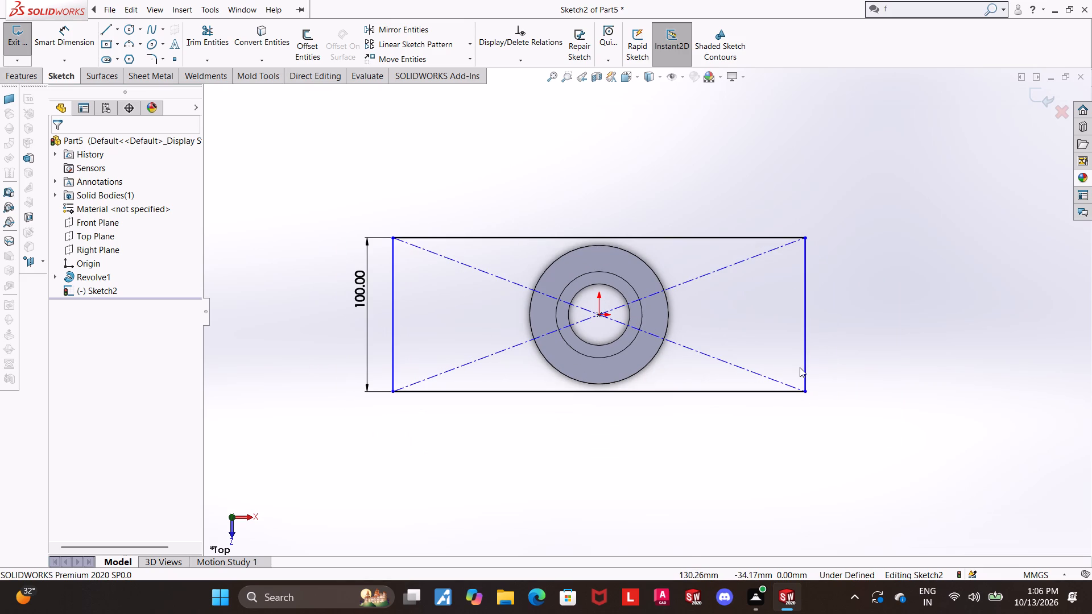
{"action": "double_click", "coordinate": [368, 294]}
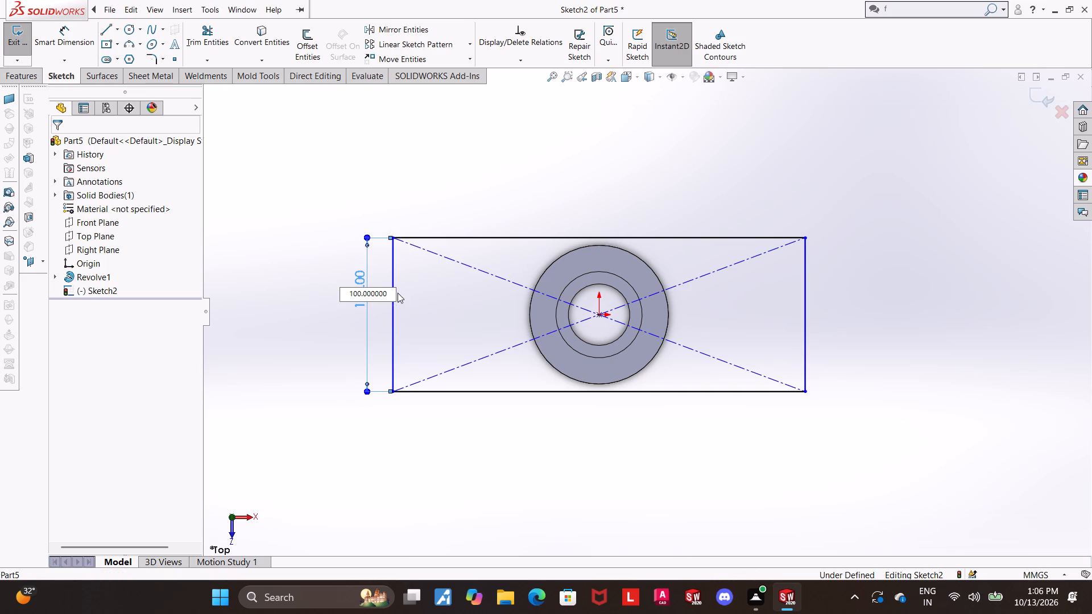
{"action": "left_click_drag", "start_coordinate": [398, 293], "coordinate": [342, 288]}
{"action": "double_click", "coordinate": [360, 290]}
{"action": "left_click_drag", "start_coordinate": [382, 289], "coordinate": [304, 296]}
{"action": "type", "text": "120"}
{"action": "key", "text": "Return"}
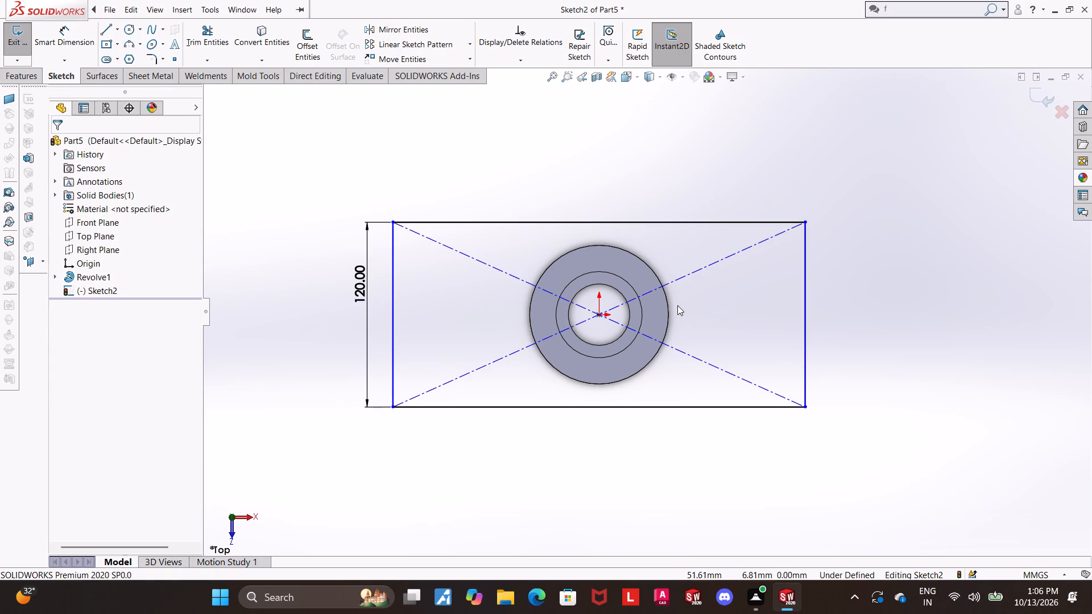
Set the rectangle's vertical dimension to 200 mm.
{"action": "scroll", "coordinate": [681, 306], "scroll_direction": "up", "scroll_amount": 1}
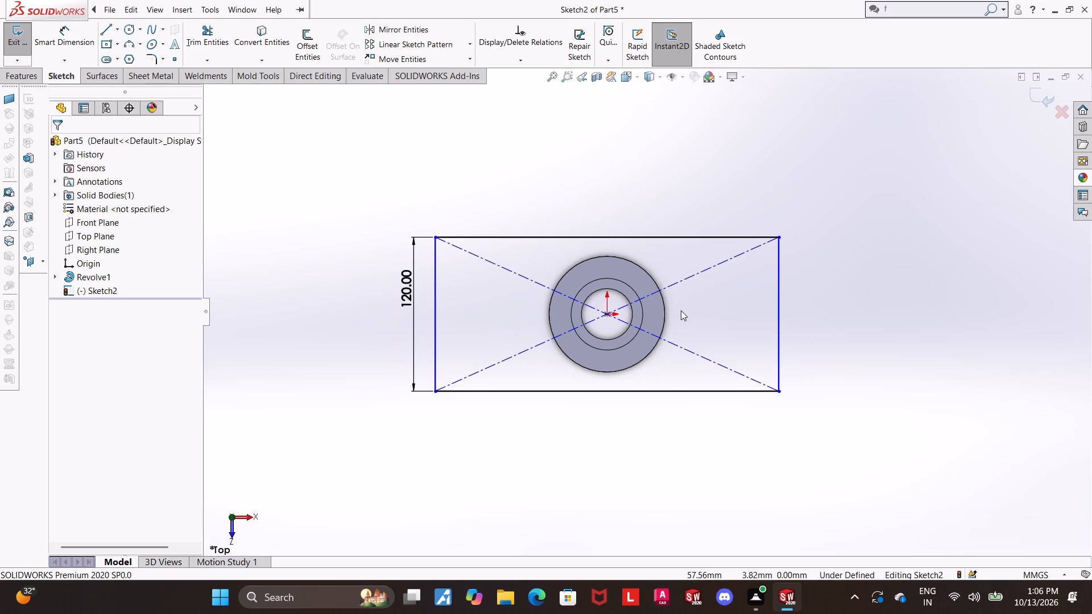
{"action": "scroll", "coordinate": [681, 310], "scroll_direction": "down", "scroll_amount": 1}
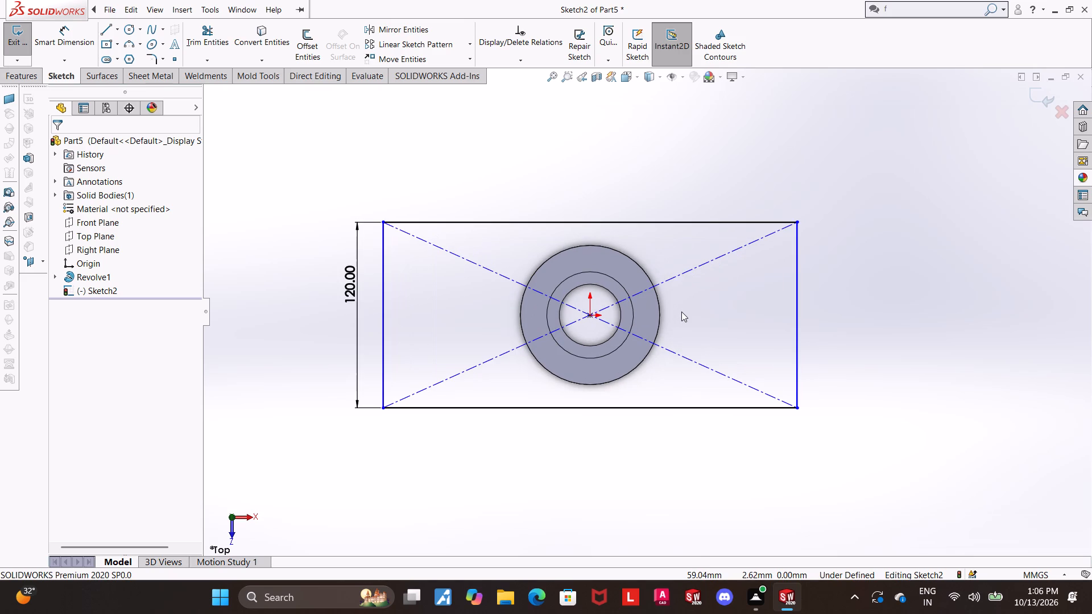
{"action": "scroll", "coordinate": [681, 311], "scroll_direction": "up", "scroll_amount": 1}
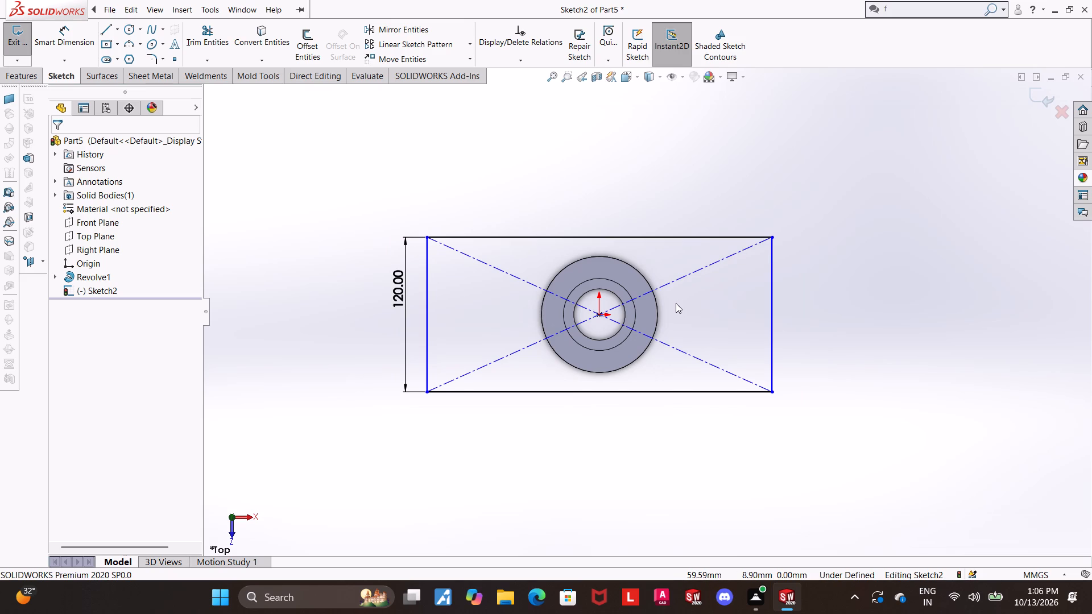
{"action": "scroll", "coordinate": [676, 303], "scroll_direction": "up", "scroll_amount": 1}
{"action": "double_click", "coordinate": [445, 304]}
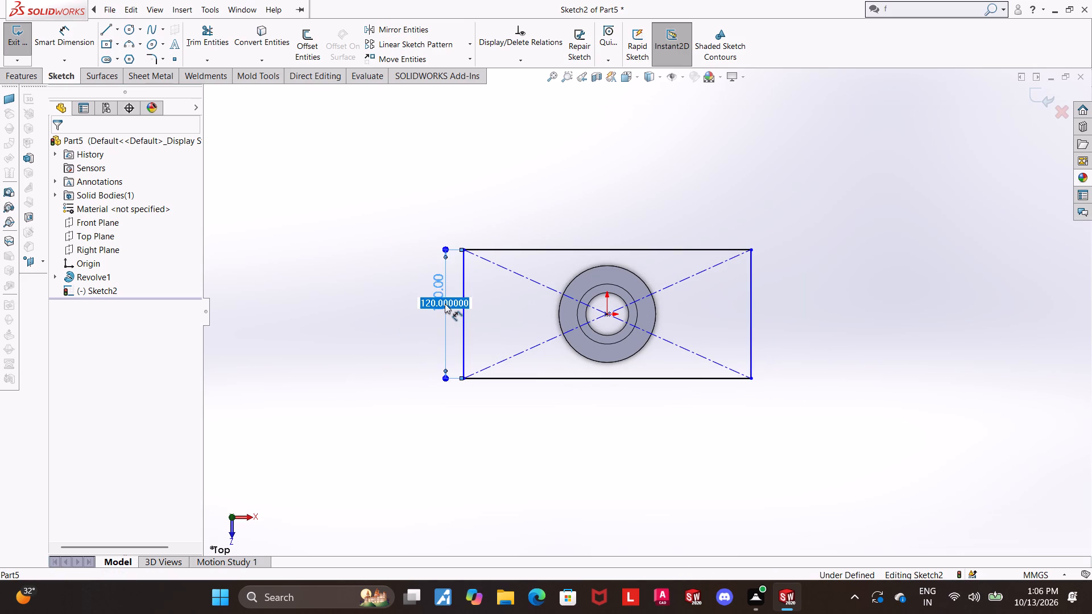
{"action": "left_click_drag", "start_coordinate": [463, 304], "coordinate": [390, 304]}
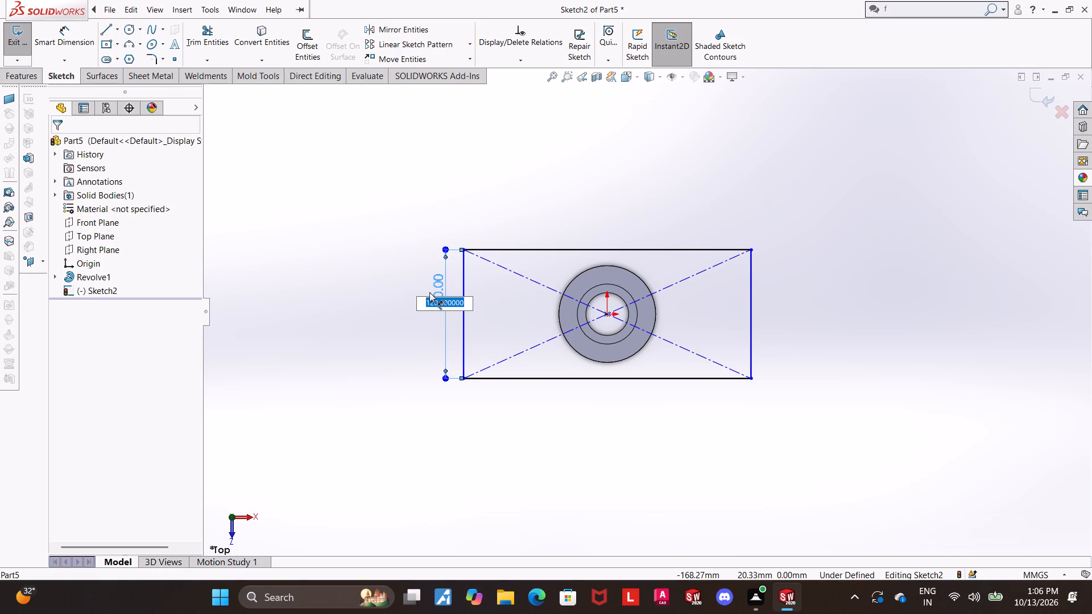
{"action": "key", "text": "2"}
{"action": "type", "text": "00"}
{"action": "key", "text": "Return"}
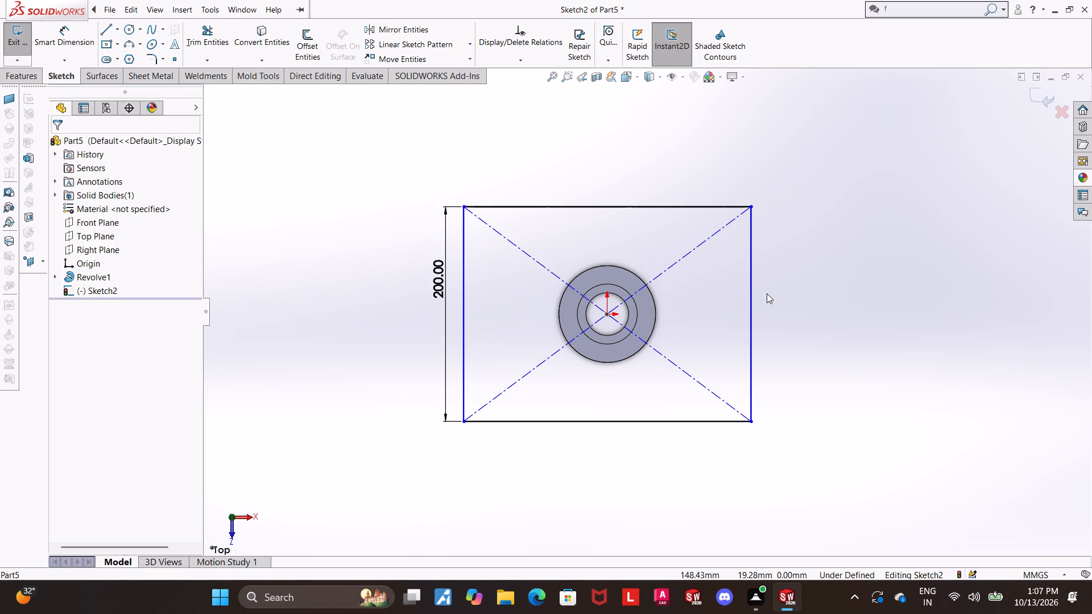
{"action": "left_click", "coordinate": [881, 298]}
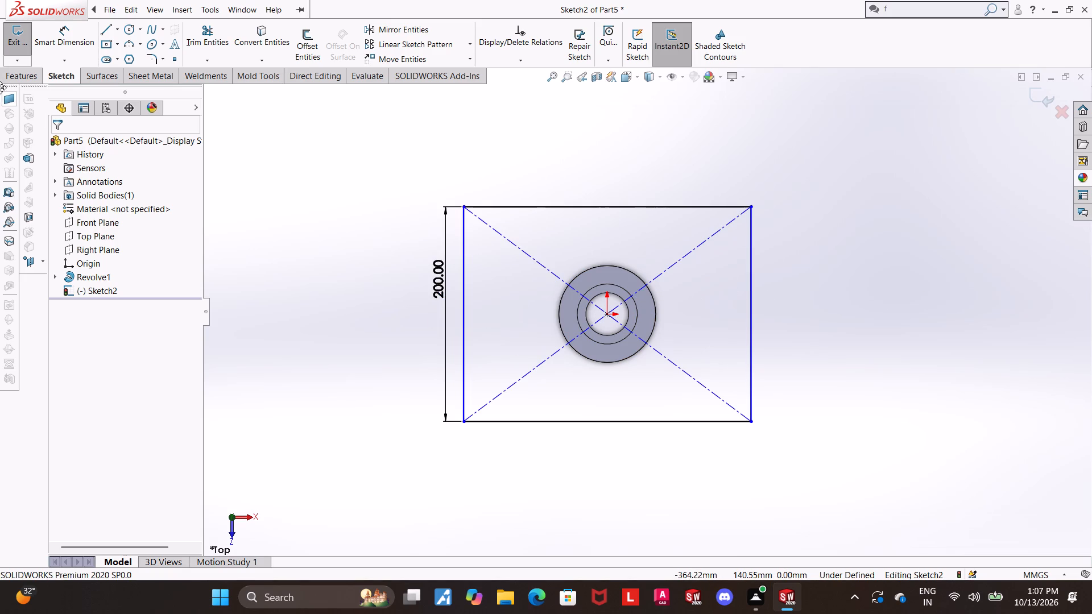
Dimension the distance between the rectangle's two vertical sides to 250 mm.
{"action": "left_click_drag", "start_coordinate": [49, 47], "coordinate": [63, 50]}
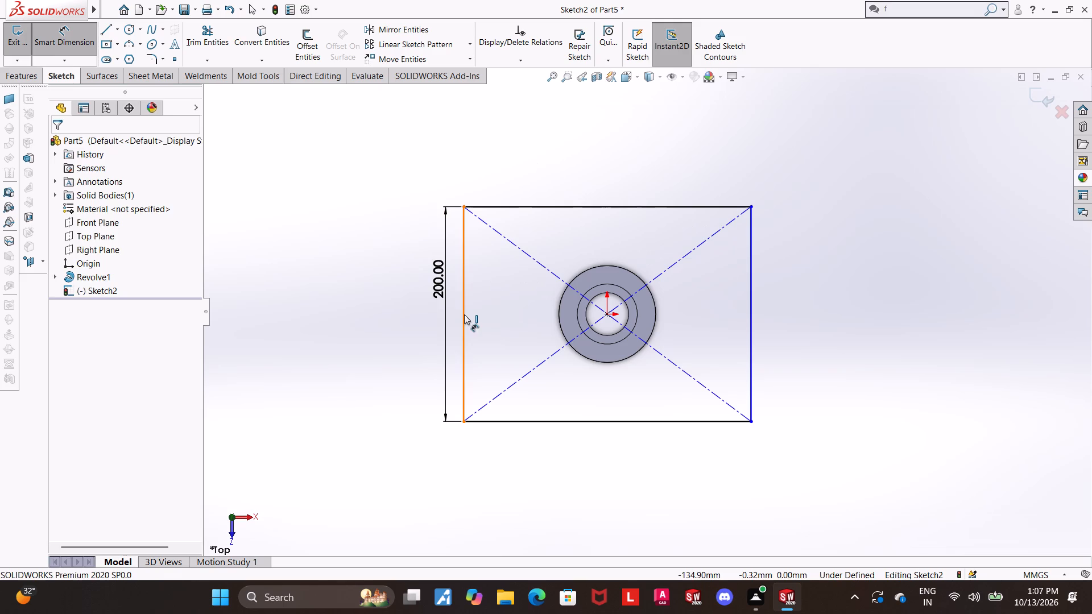
{"action": "left_click", "coordinate": [465, 314]}
{"action": "left_click", "coordinate": [754, 316]}
{"action": "left_click", "coordinate": [720, 168]}
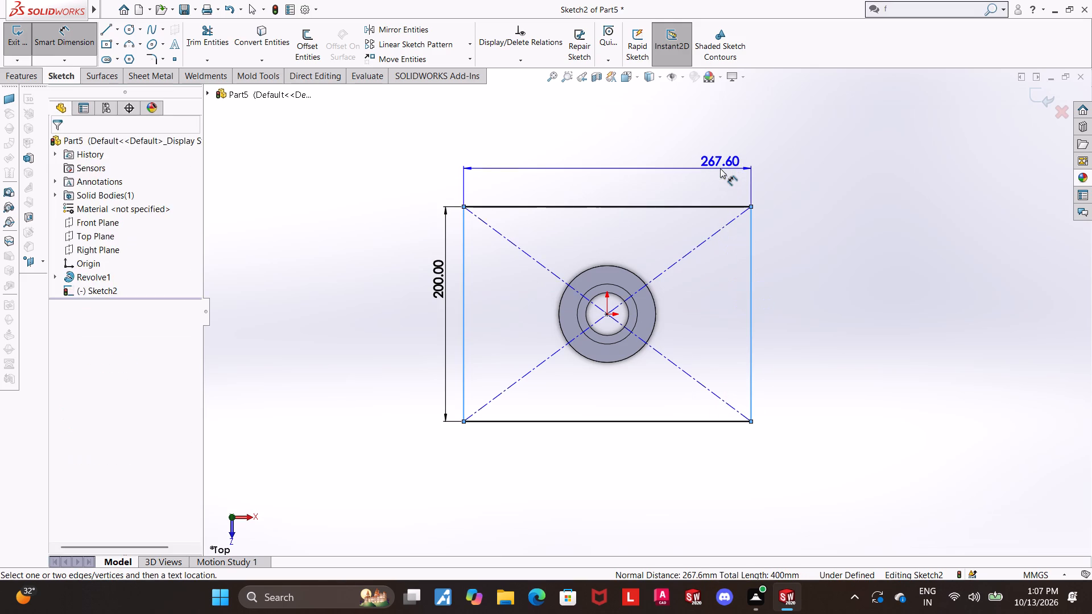
{"action": "type", "text": "250"}
{"action": "key", "text": "Return"}
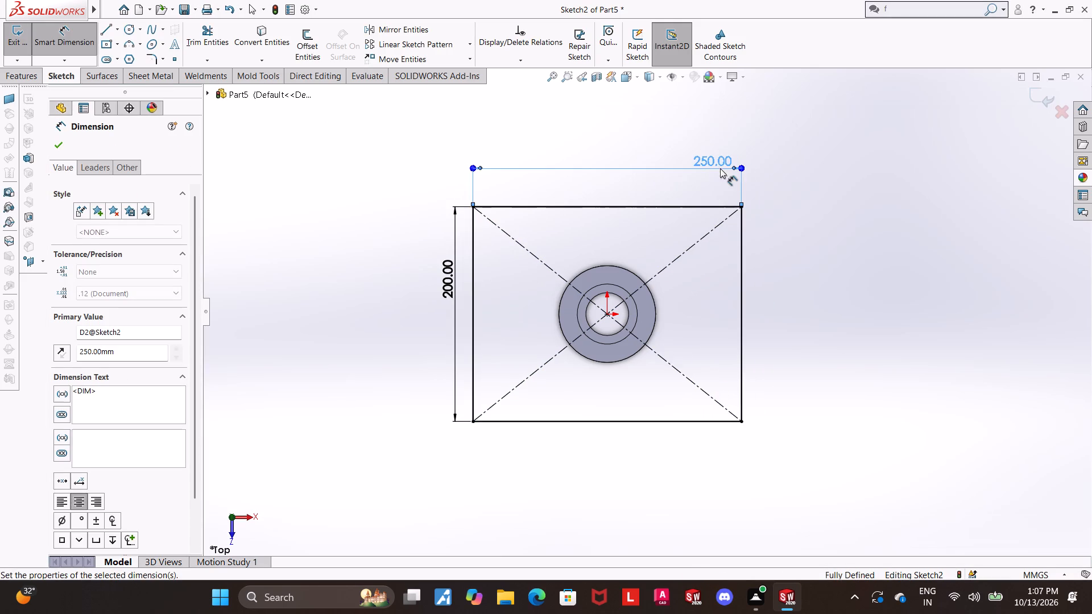
{"action": "left_click", "coordinate": [834, 194]}
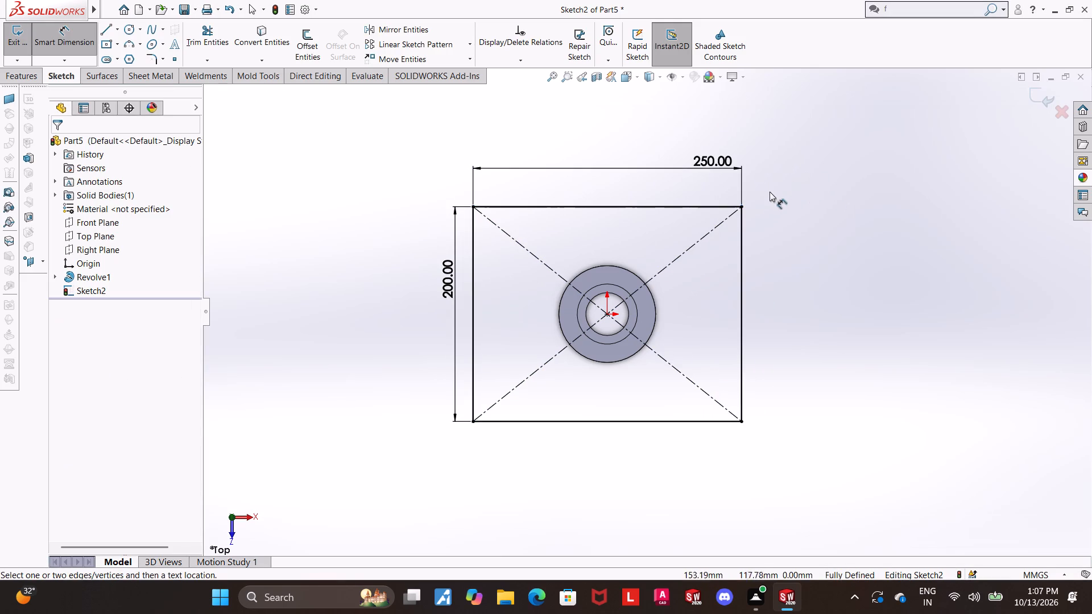
{"action": "key", "text": "Escape"}
{"action": "key", "text": "Escape"}
Round all four corners of the rectangle with 15 mm sketch fillets.
{"action": "left_click", "coordinate": [156, 59]}
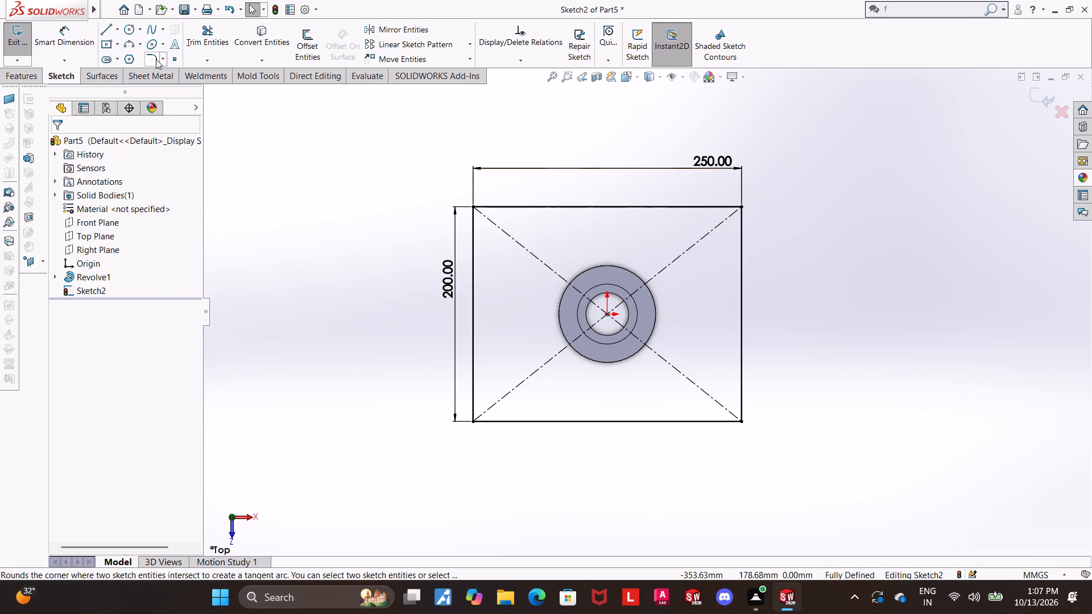
{"action": "type", "text": "15"}
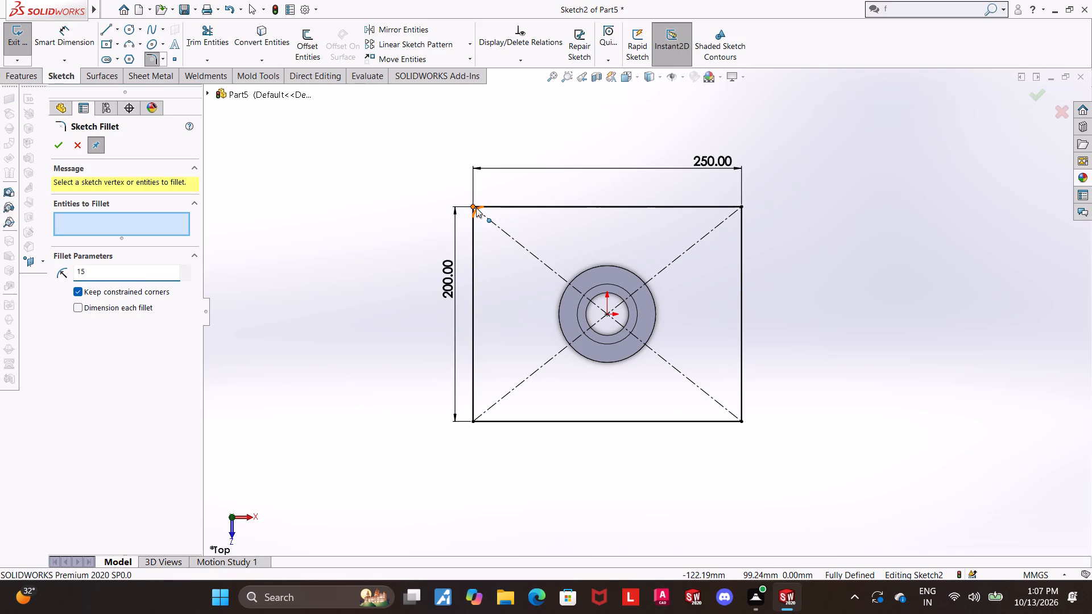
{"action": "left_click", "coordinate": [476, 208]}
{"action": "left_click", "coordinate": [743, 204]}
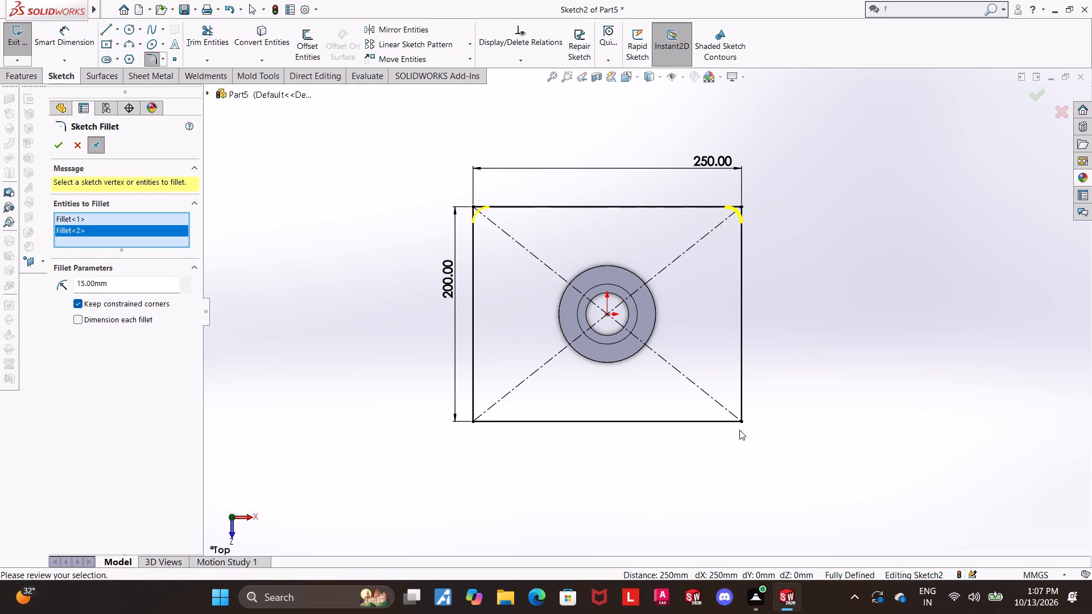
{"action": "left_click", "coordinate": [739, 418]}
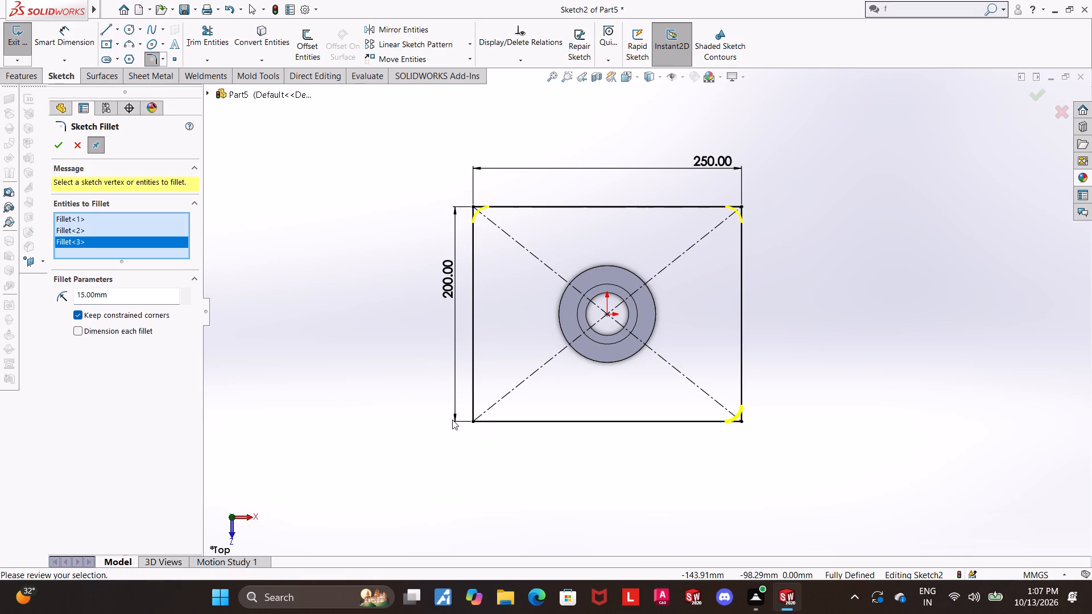
{"action": "left_click", "coordinate": [474, 419]}
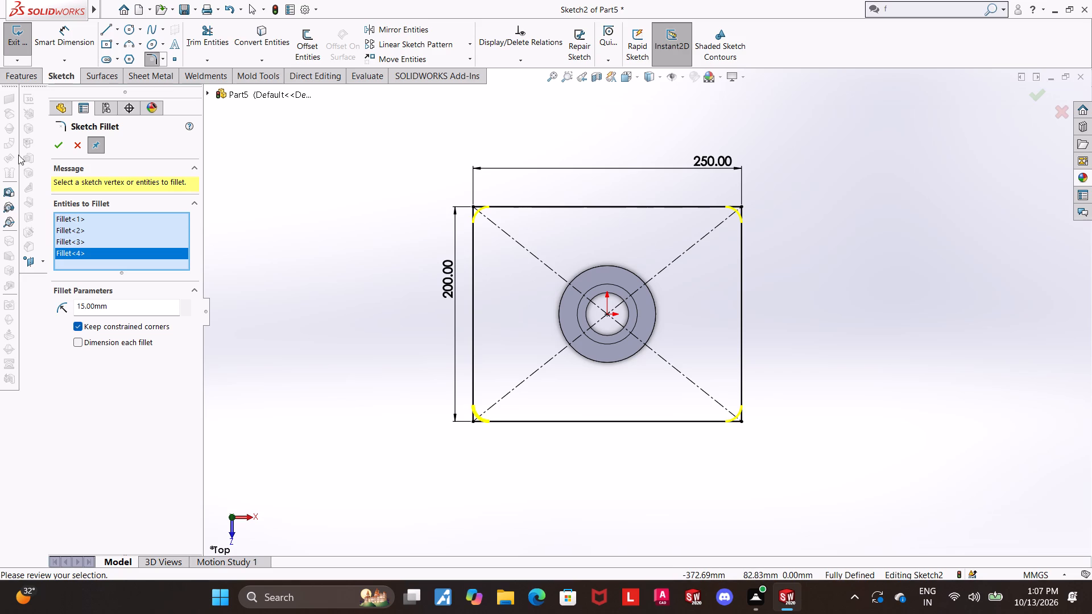
{"action": "left_click", "coordinate": [60, 146]}
{"action": "left_click", "coordinate": [731, 259]}
{"action": "scroll", "coordinate": [842, 296], "scroll_direction": "up", "scroll_amount": 1}
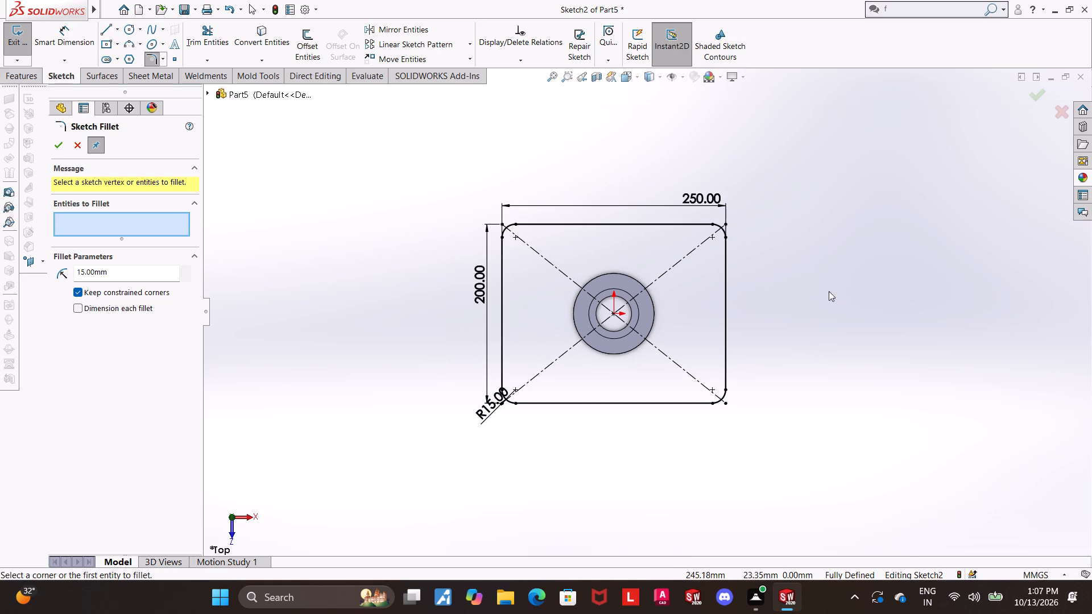
{"action": "scroll", "coordinate": [807, 285], "scroll_direction": "down", "scroll_amount": 1}
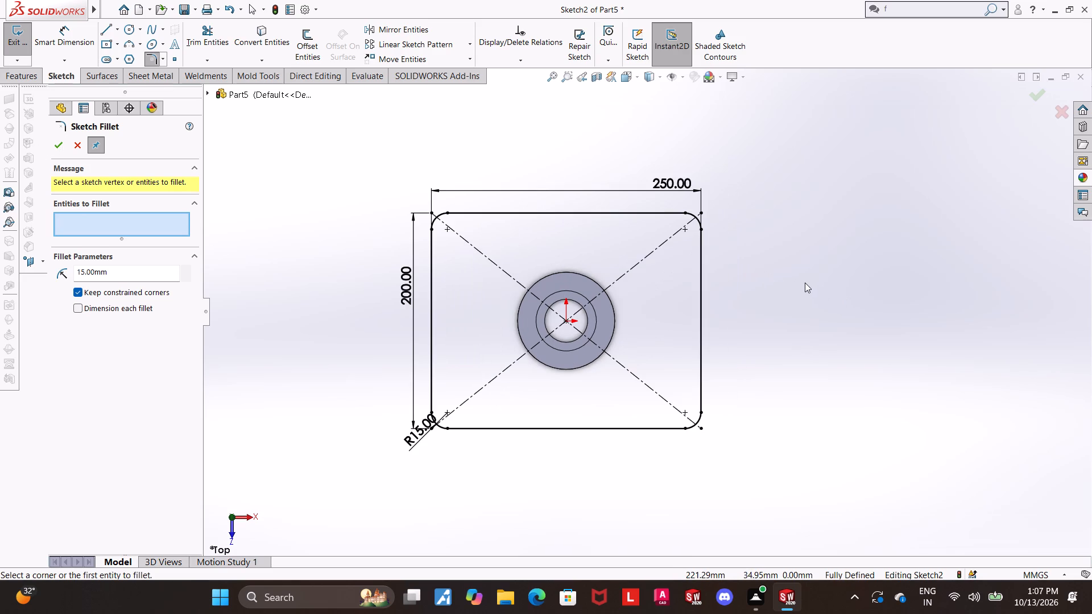
{"action": "scroll", "coordinate": [805, 283], "scroll_direction": "down", "scroll_amount": 1}
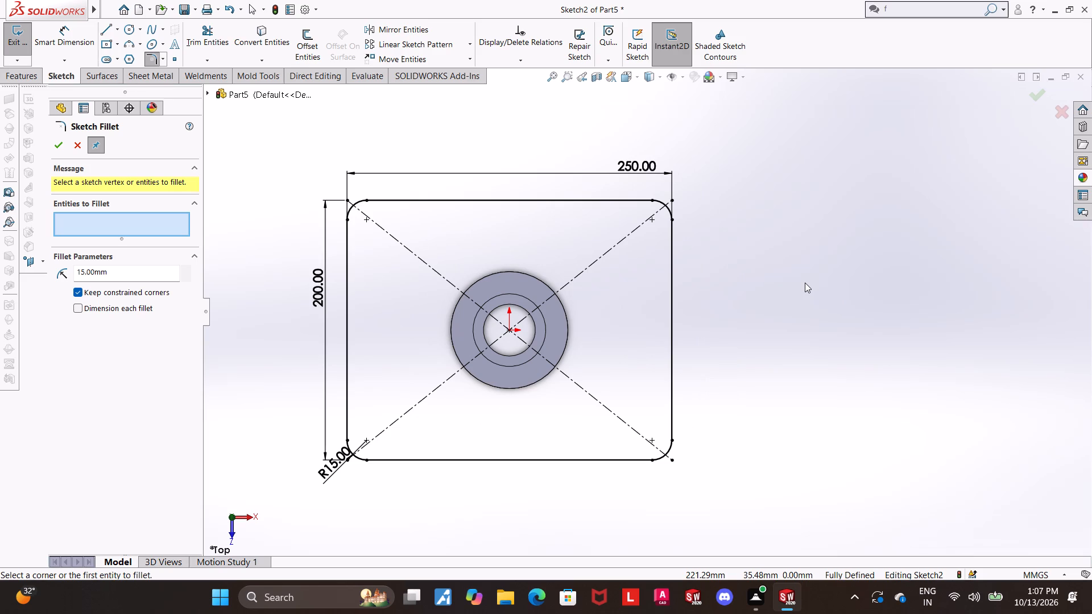
{"action": "scroll", "coordinate": [803, 286], "scroll_direction": "up", "scroll_amount": 1}
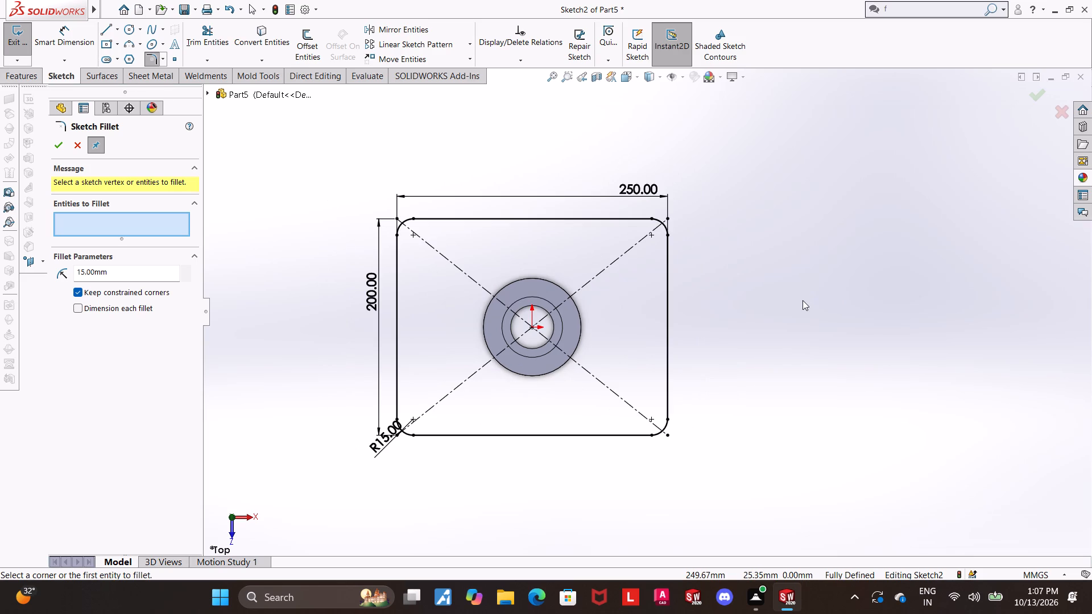
{"action": "scroll", "coordinate": [781, 289], "scroll_direction": "down", "scroll_amount": 1}
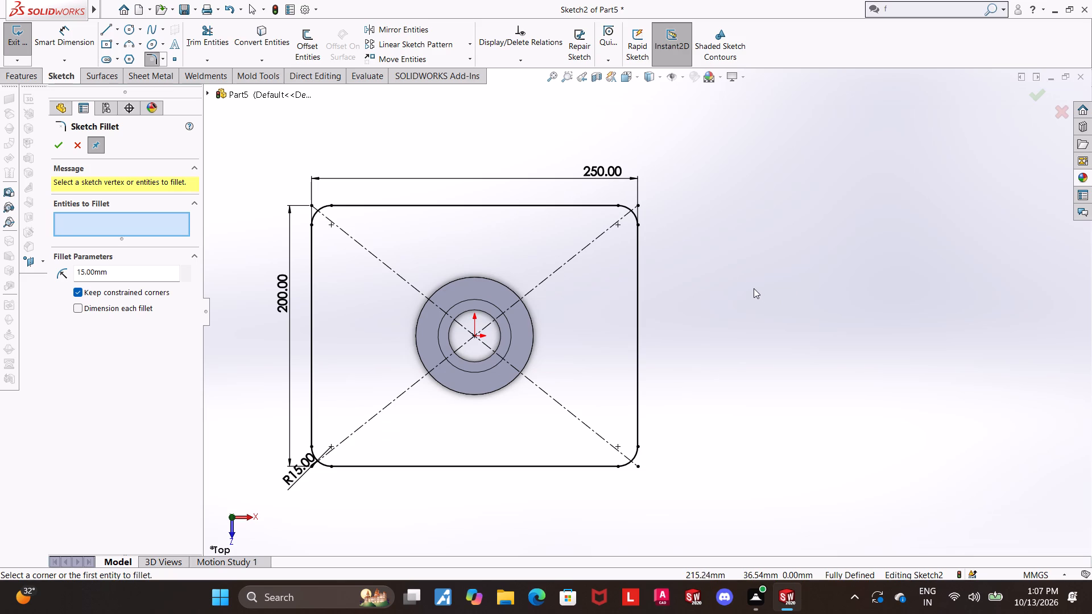
{"action": "scroll", "coordinate": [748, 291], "scroll_direction": "up", "scroll_amount": 1}
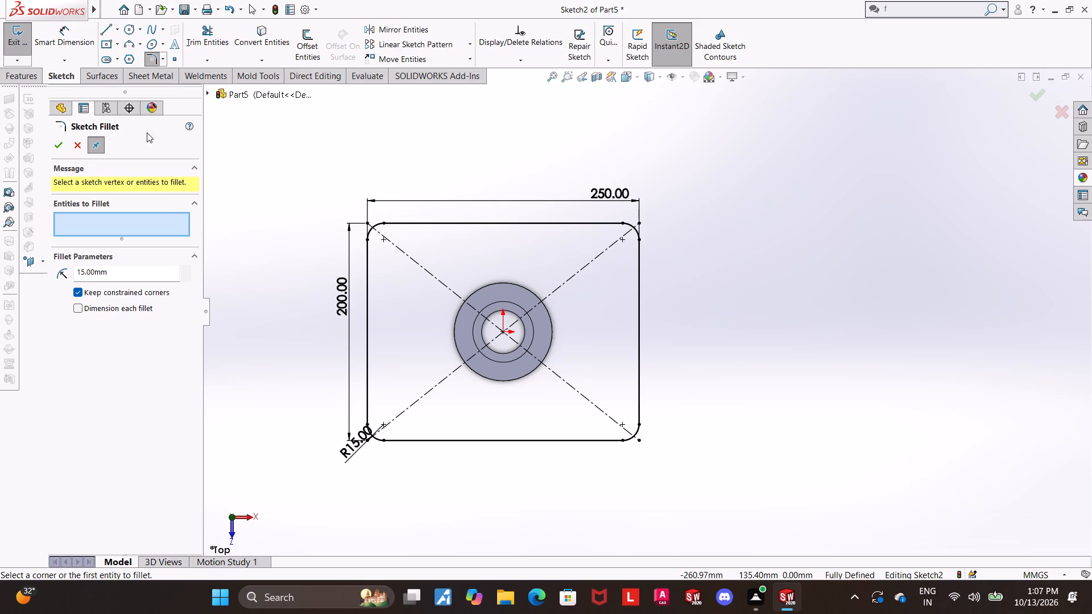
{"action": "left_click", "coordinate": [57, 141]}
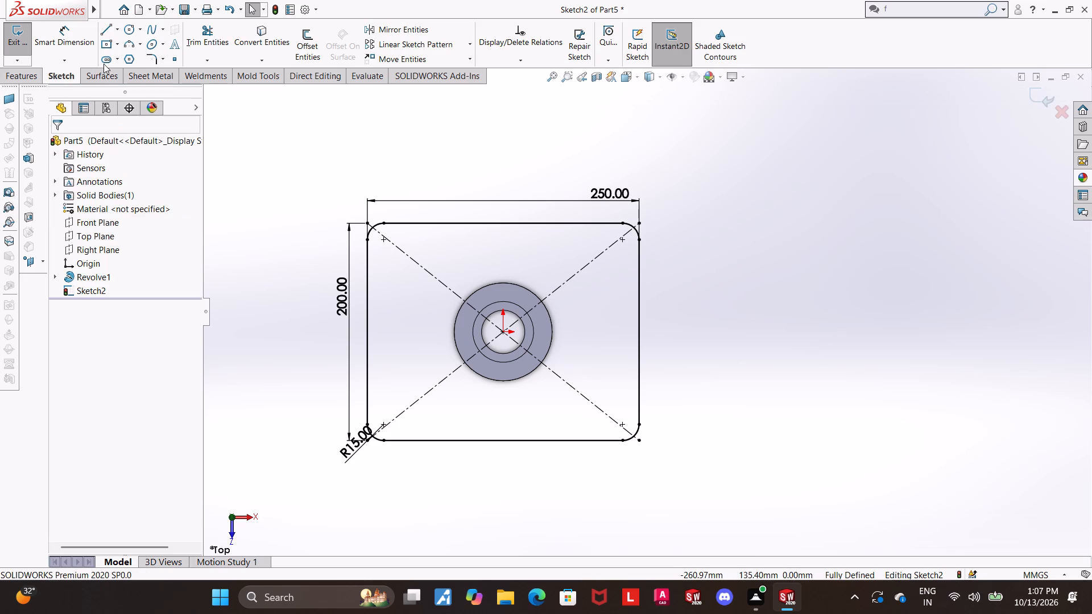
Sketch a circle about 36 mm in diameter inside the rectangle, near its lower-left corner.
{"action": "left_click", "coordinate": [133, 30]}
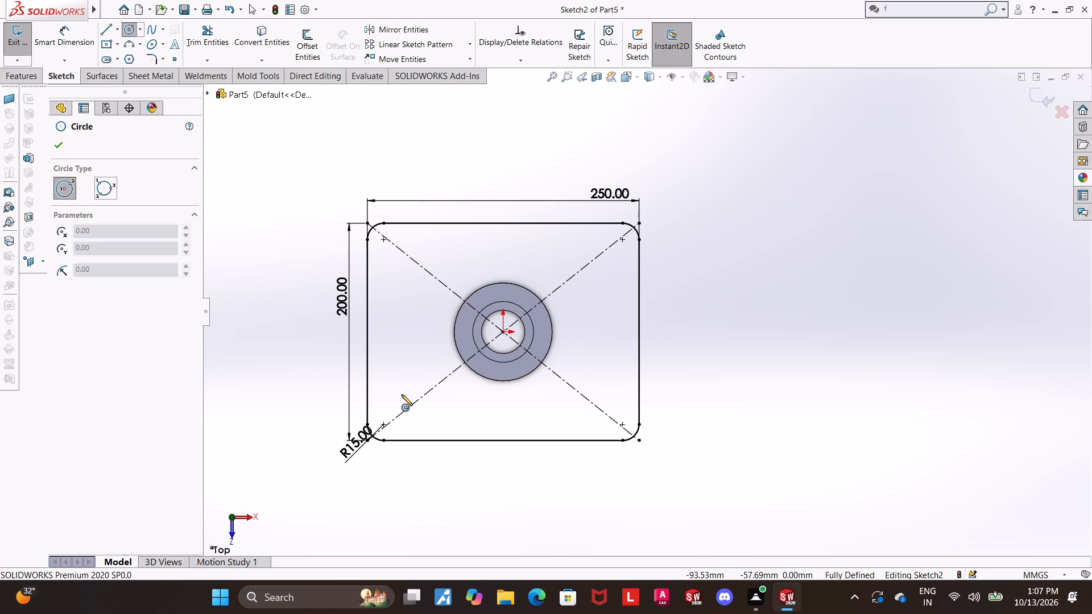
{"action": "left_click", "coordinate": [402, 394]}
{"action": "left_click", "coordinate": [415, 380]}
{"action": "key", "text": "Escape"}
{"action": "key", "text": "Escape"}
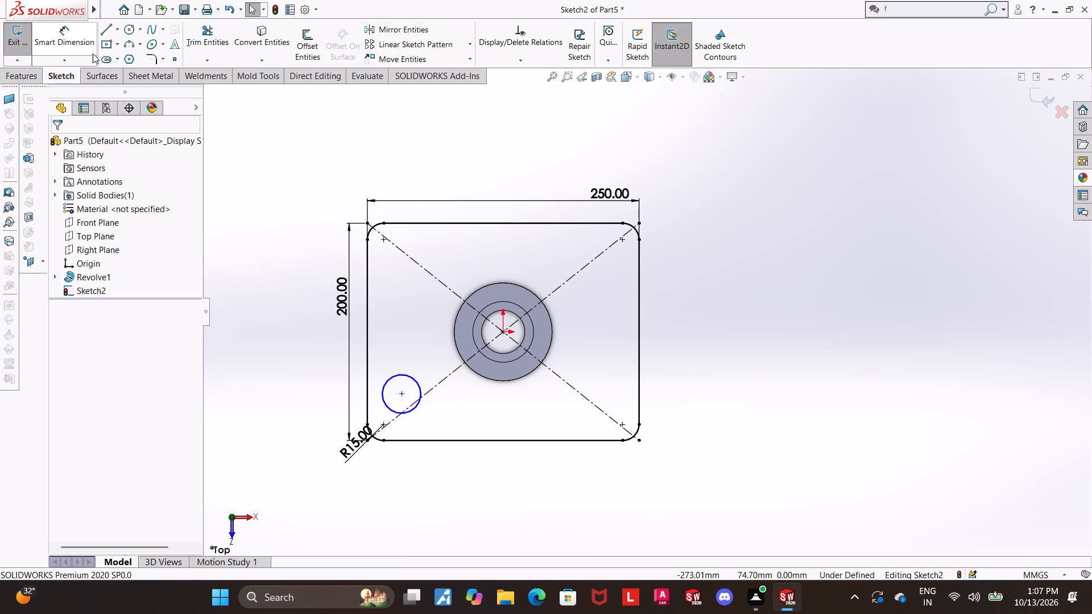
Dimension the new circle's diameter to 30 mm.
{"action": "left_click", "coordinate": [92, 48]}
{"action": "left_click", "coordinate": [417, 408]}
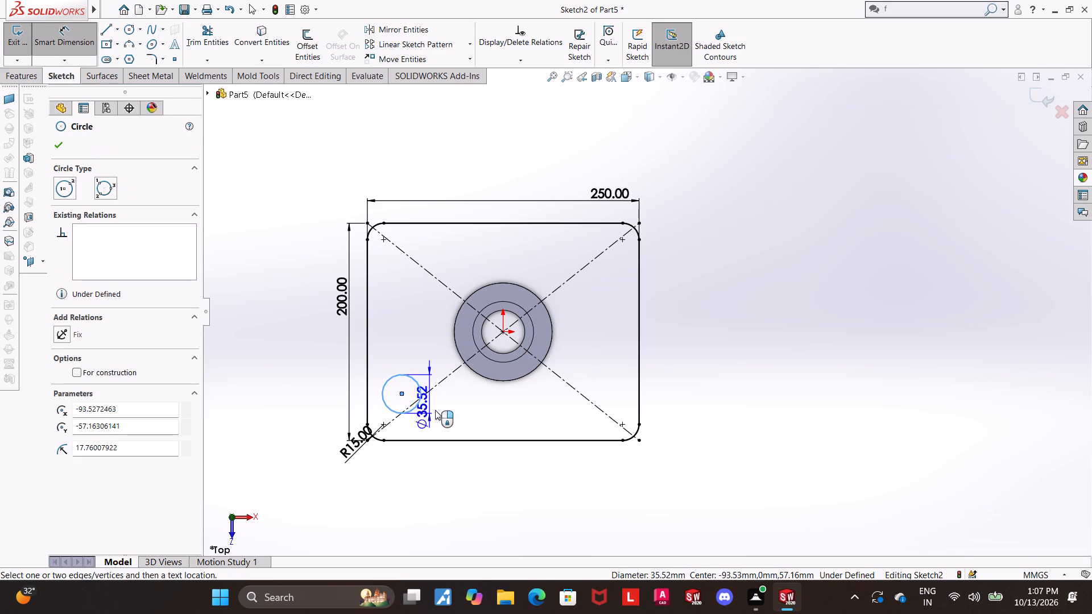
{"action": "left_click", "coordinate": [440, 410]}
{"action": "type", "text": "30"}
{"action": "key", "text": "Return"}
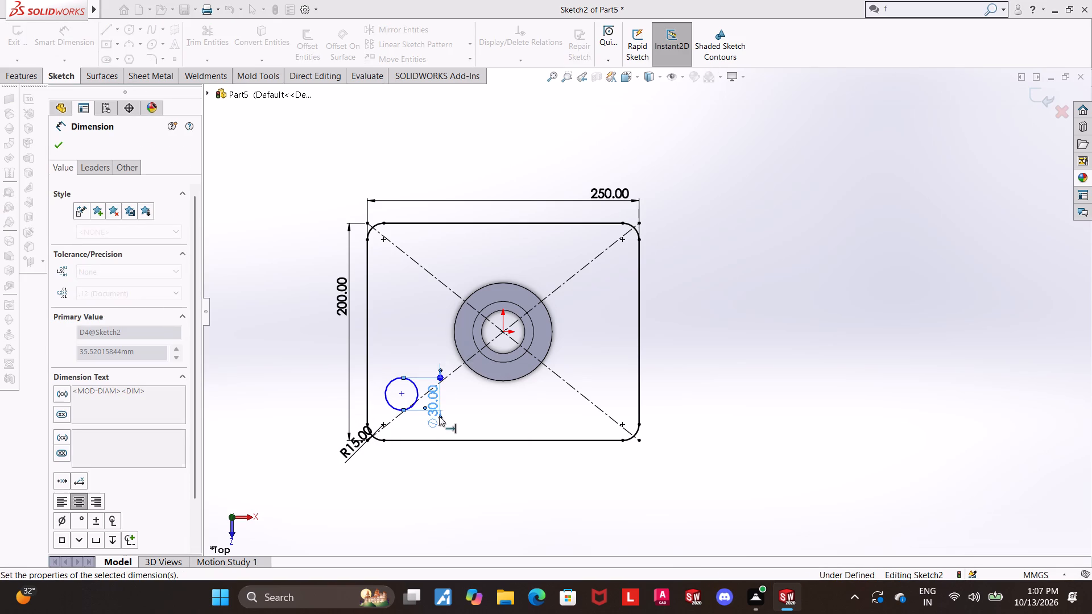
{"action": "key", "text": "Escape"}
{"action": "key", "text": "Escape"}
Dimension the horizontal distance from the lower-left circle's centre to the rectangle's left side to 30 mm.
{"action": "left_click", "coordinate": [71, 36]}
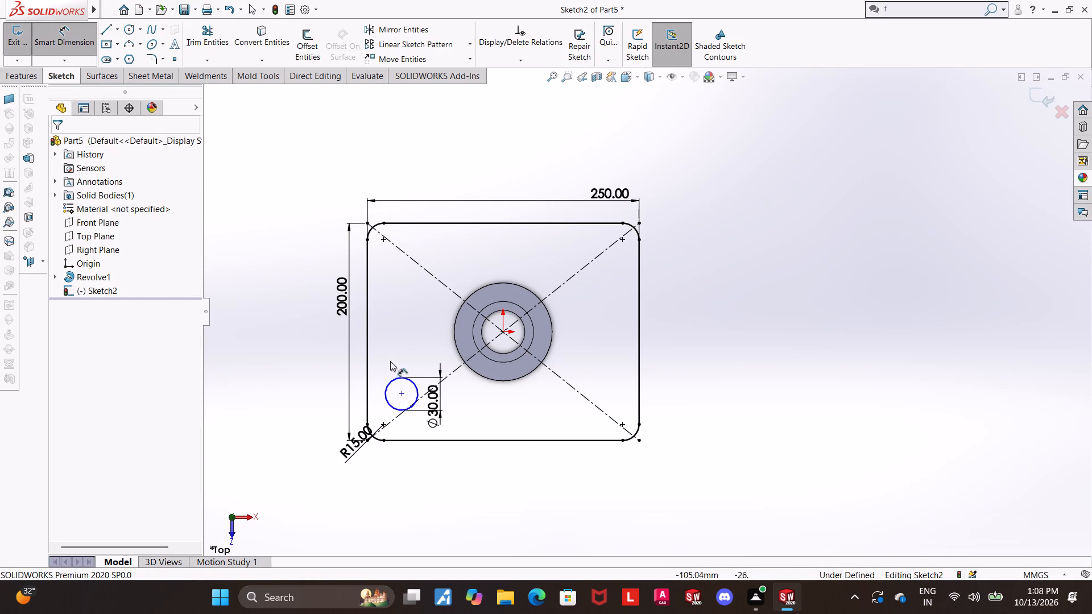
{"action": "left_click", "coordinate": [400, 391]}
{"action": "left_click", "coordinate": [369, 374]}
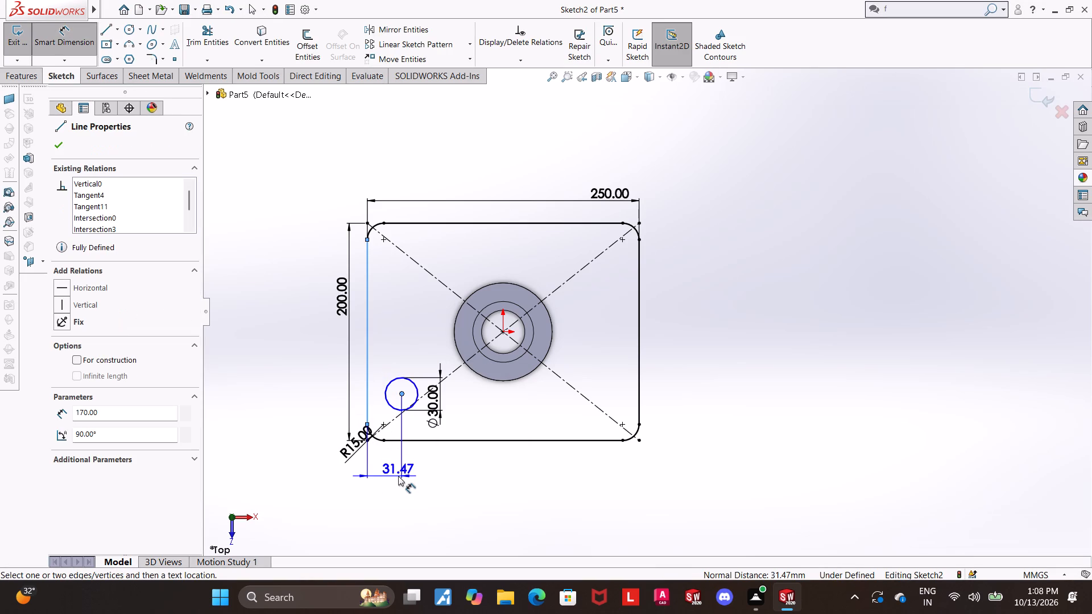
{"action": "left_click", "coordinate": [398, 476]}
{"action": "type", "text": "30"}
{"action": "key", "text": "Return"}
{"action": "key", "text": "Escape"}
{"action": "key", "text": "Escape"}
Dimension the vertical distance from the lower-left circle's centre to the rectangle's bottom side to 30 mm.
{"action": "left_click", "coordinate": [64, 31]}
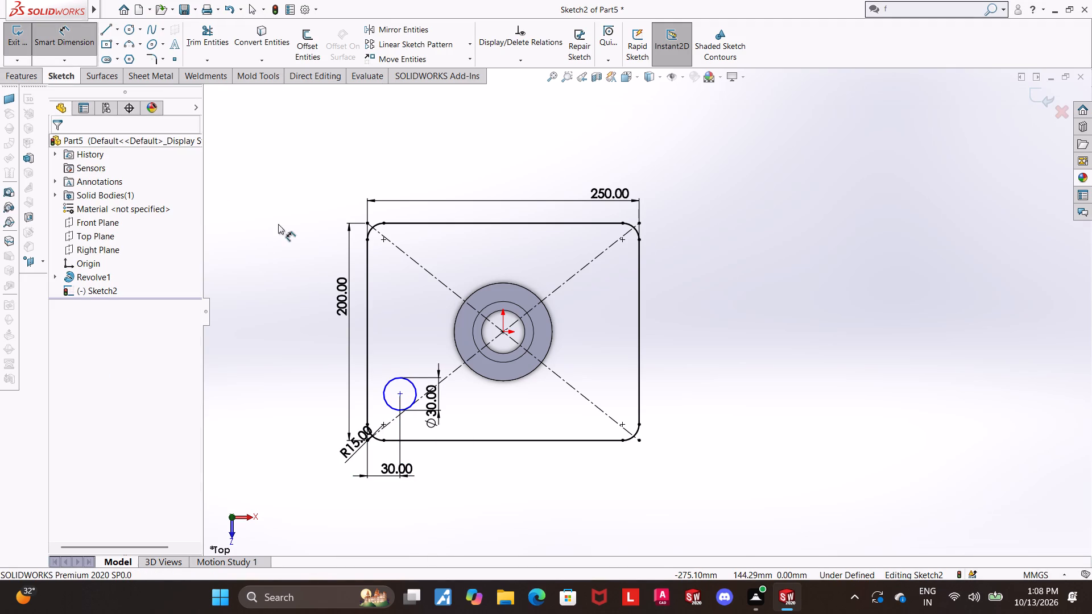
{"action": "left_click", "coordinate": [400, 392]}
{"action": "left_click", "coordinate": [406, 439]}
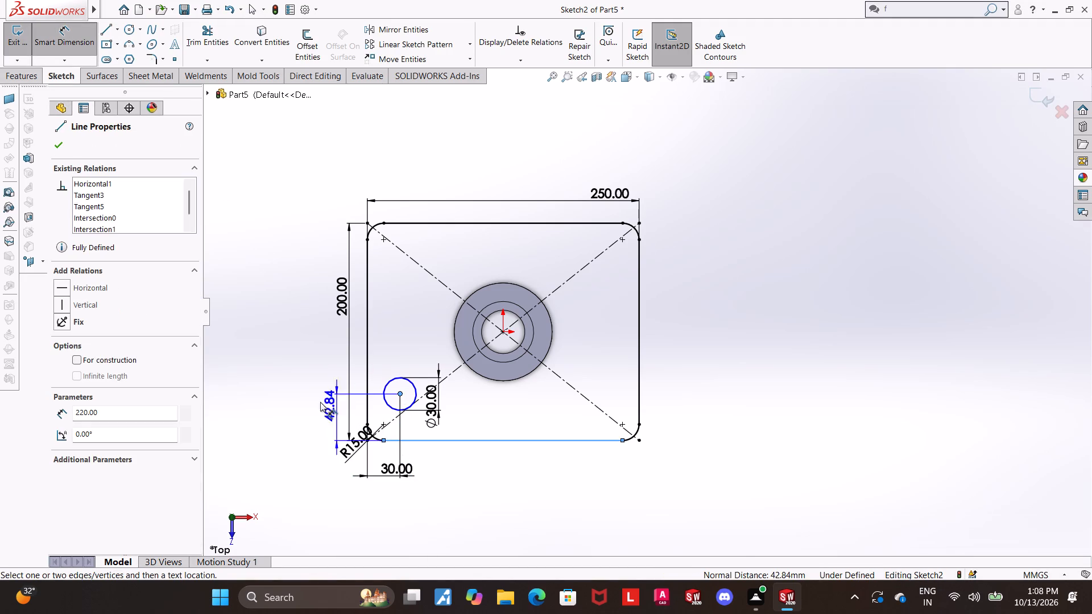
{"action": "left_click", "coordinate": [319, 402]}
{"action": "type", "text": "30"}
{"action": "key", "text": "Return"}
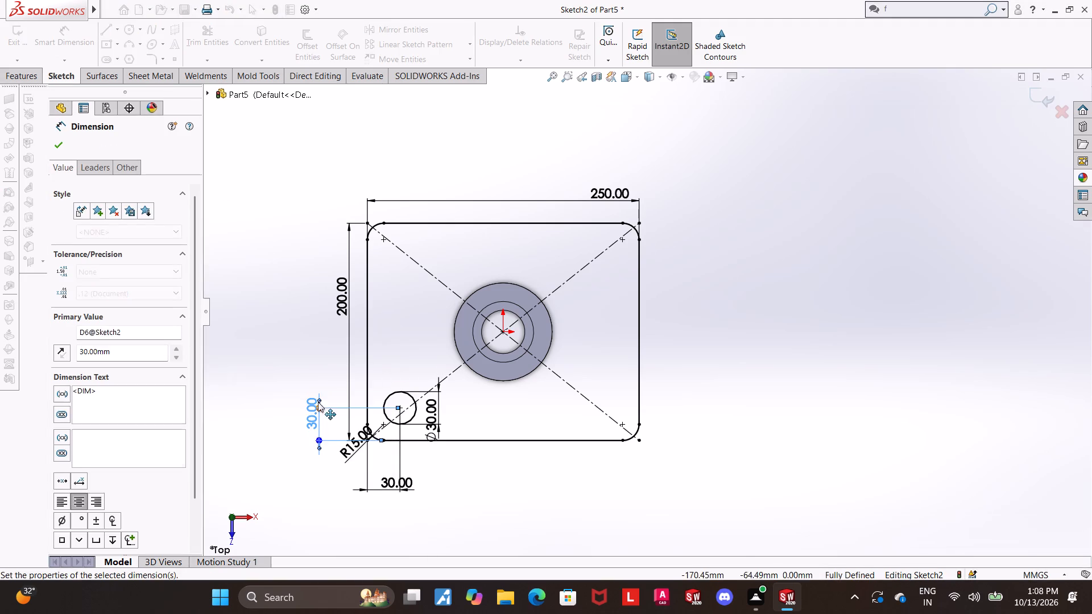
{"action": "key", "text": "Escape"}
{"action": "key", "text": "Escape"}
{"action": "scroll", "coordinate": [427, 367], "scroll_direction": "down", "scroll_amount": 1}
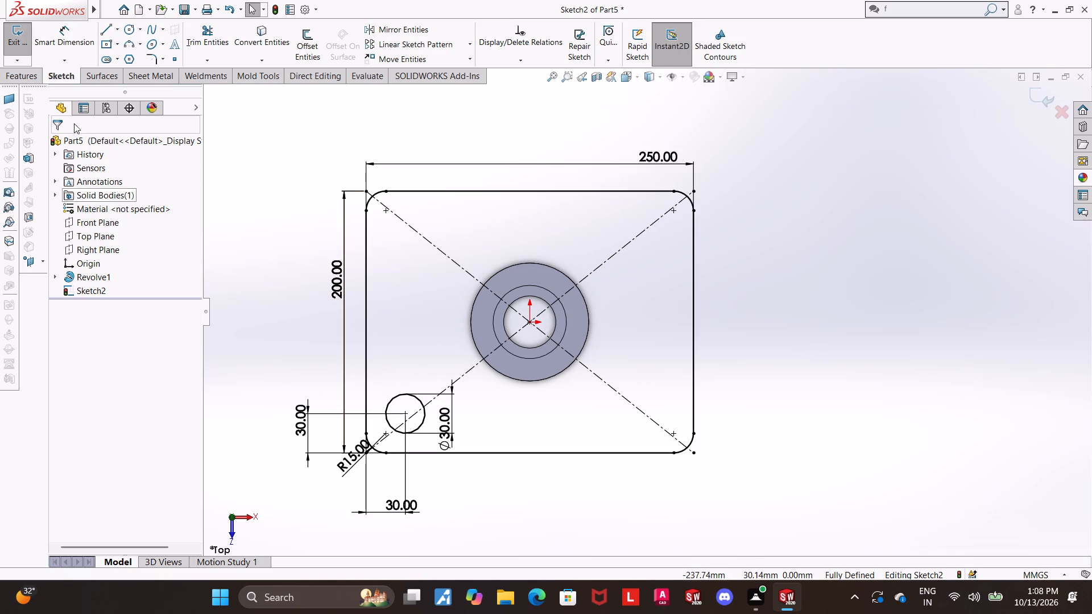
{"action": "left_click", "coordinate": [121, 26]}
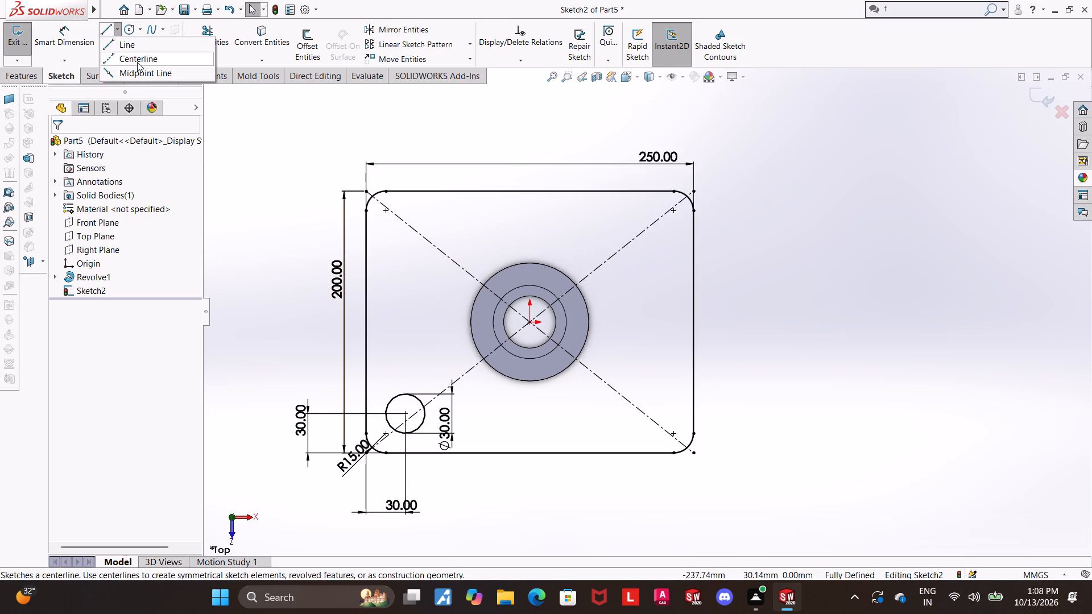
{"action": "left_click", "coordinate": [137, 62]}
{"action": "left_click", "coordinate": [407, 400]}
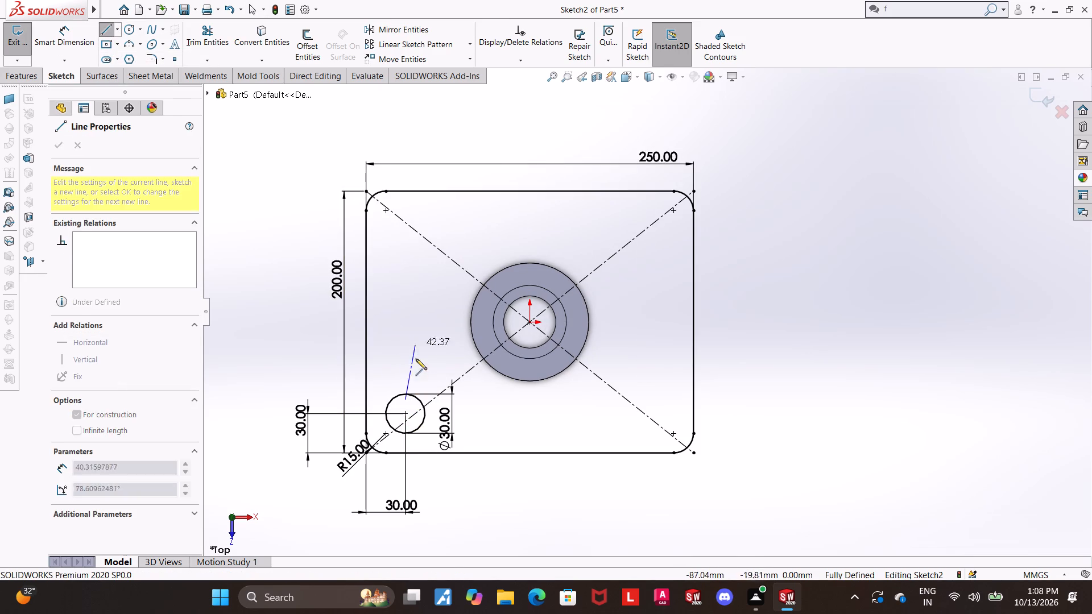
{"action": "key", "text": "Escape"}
Sketch a vertical centerline about 130 mm long upward from the centre of the lower-left circle.
{"action": "left_click", "coordinate": [121, 27]}
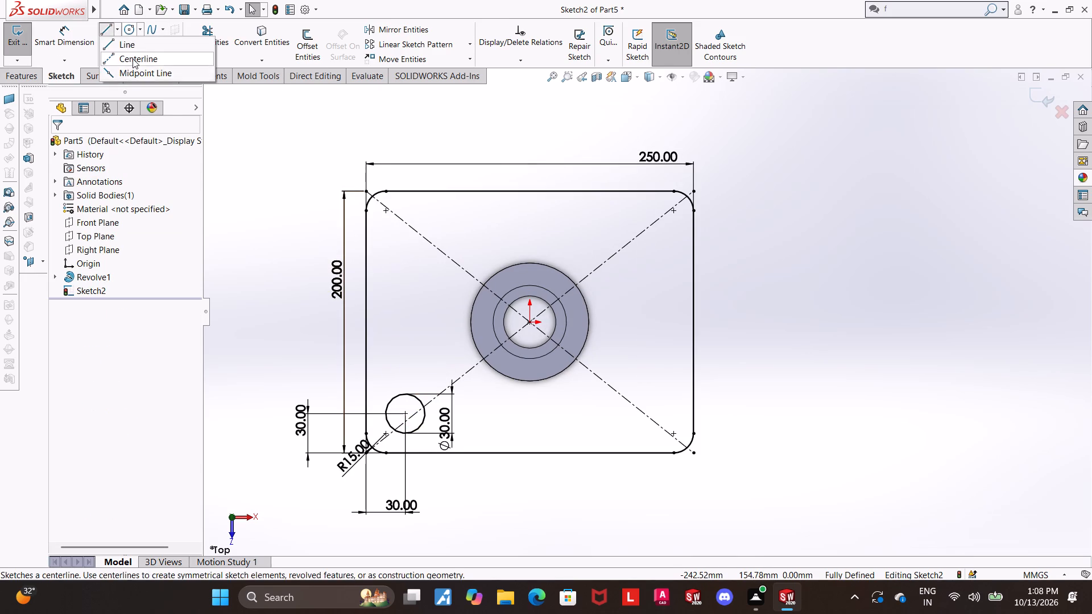
{"action": "left_click", "coordinate": [133, 59]}
{"action": "left_click", "coordinate": [407, 414]}
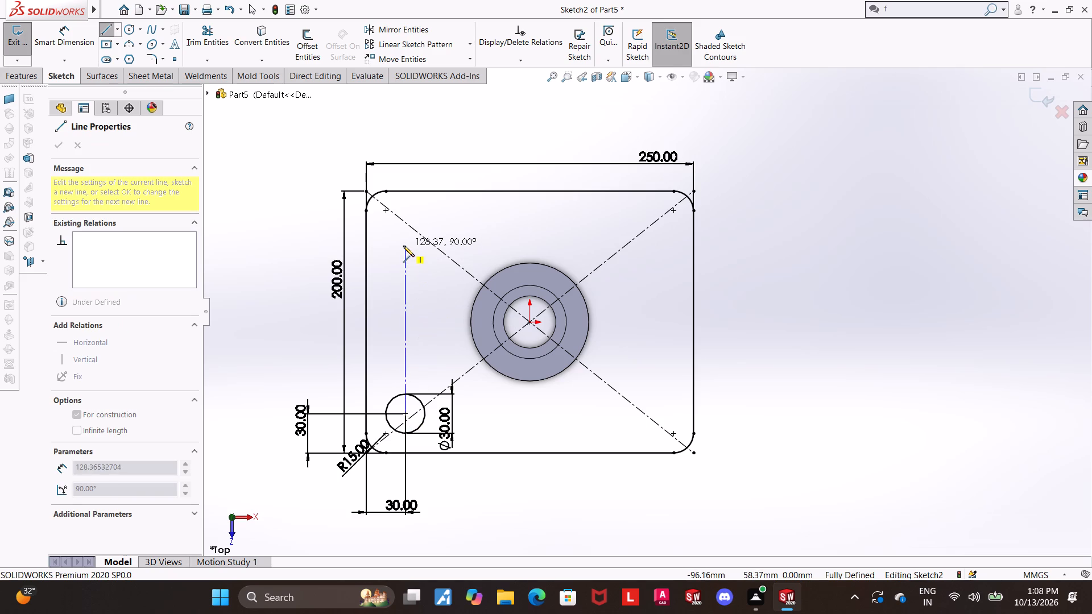
{"action": "left_click", "coordinate": [403, 242]}
{"action": "key", "text": "Escape"}
{"action": "key", "text": "Escape"}
{"action": "key", "text": "Escape"}
Sketch a circle about 21 mm in diameter centred on the midpoint of the vertical centerline.
{"action": "left_click", "coordinate": [126, 28]}
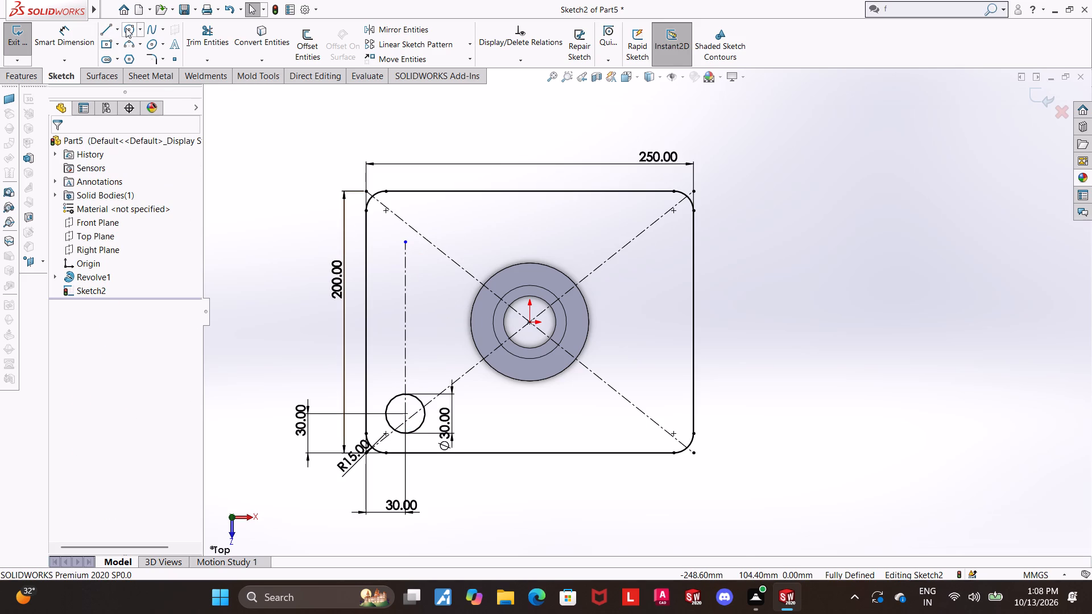
{"action": "left_click", "coordinate": [405, 327]}
{"action": "left_click", "coordinate": [417, 321]}
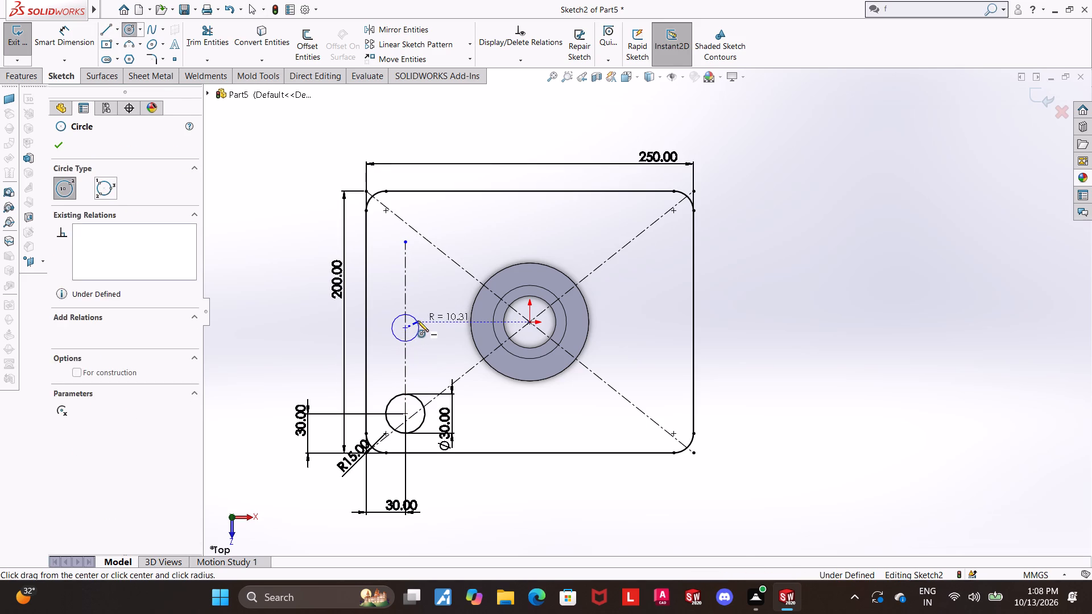
{"action": "key", "text": "Escape"}
{"action": "key", "text": "Escape"}
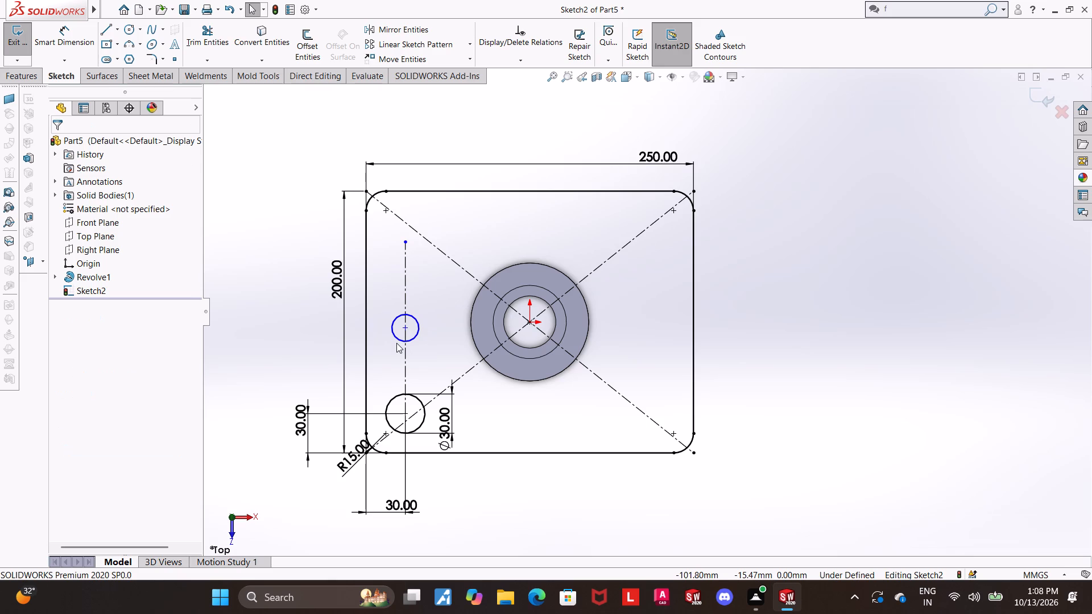
Dimension the diameter of the circle at the centerline's midpoint to 20 mm.
{"action": "left_click", "coordinate": [45, 43]}
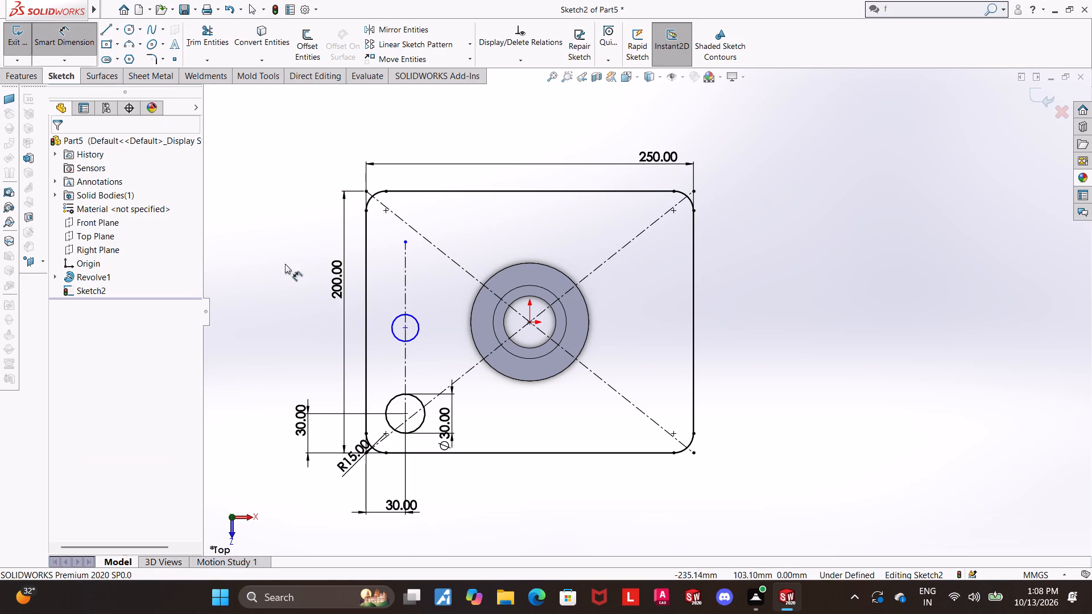
{"action": "left_click", "coordinate": [406, 341]}
{"action": "left_click", "coordinate": [429, 364]}
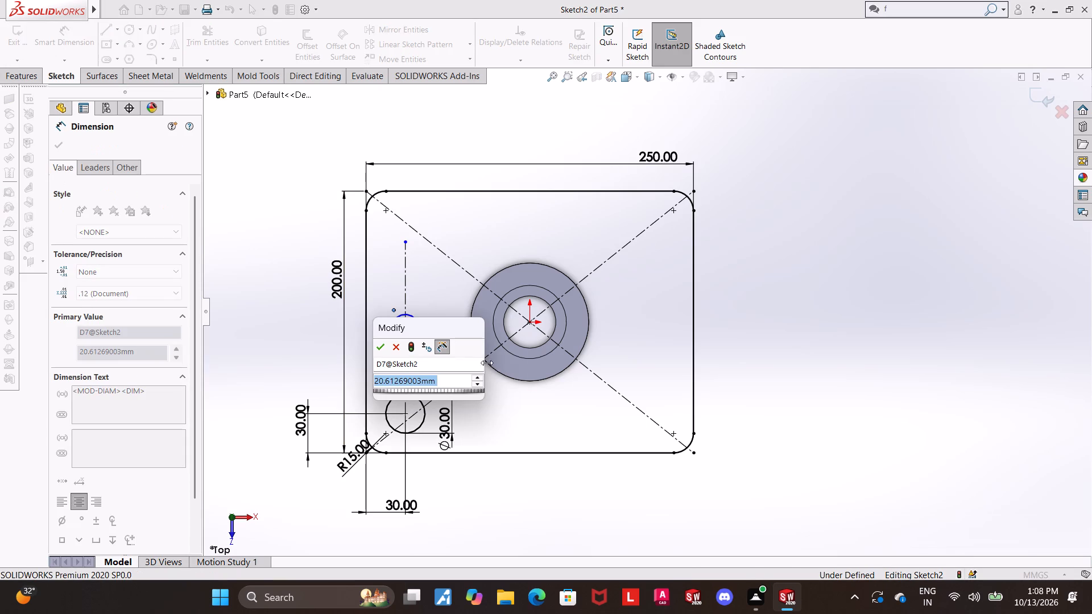
{"action": "key", "text": "2"}
{"action": "key", "text": "0"}
{"action": "key", "text": "Return"}
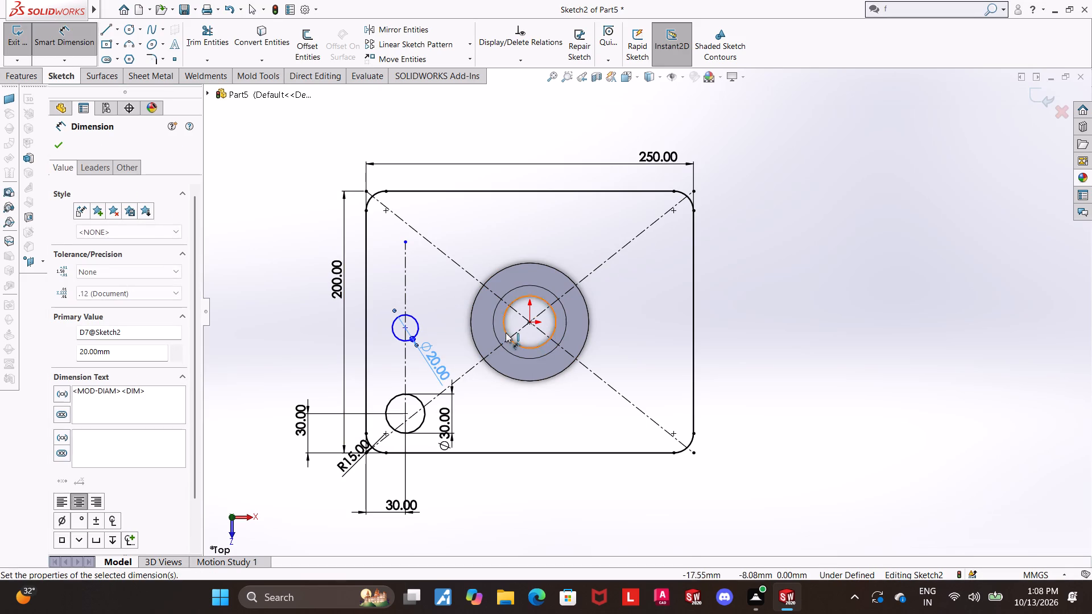
{"action": "key", "text": "Escape"}
{"action": "key", "text": "Escape"}
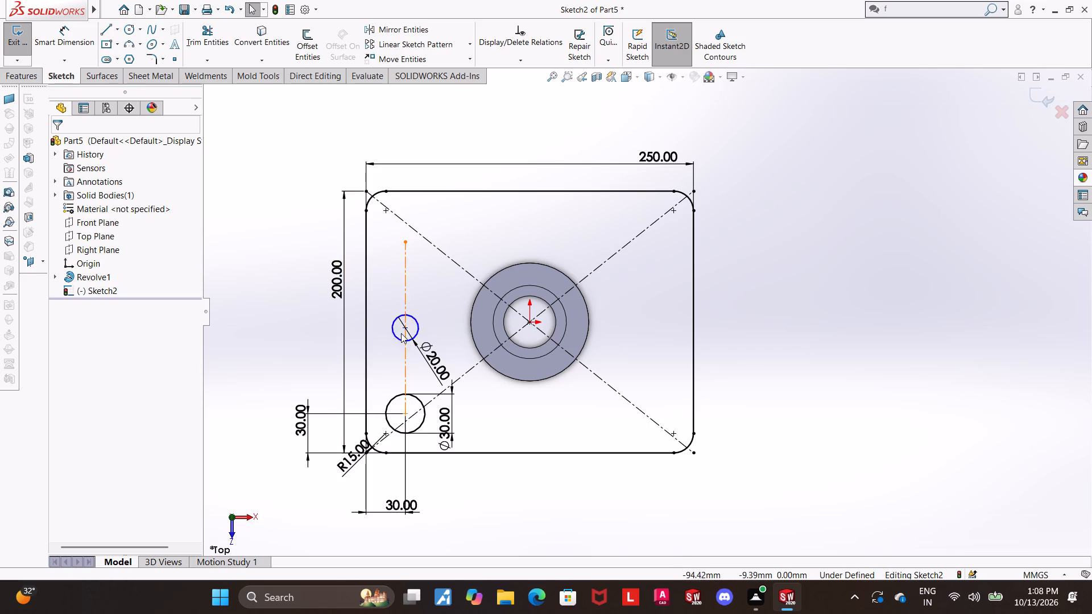
Add a Horizontal relation between the 20 mm circle's centre and the rectangle's centre point at the origin.
{"action": "left_click", "coordinate": [404, 327]}
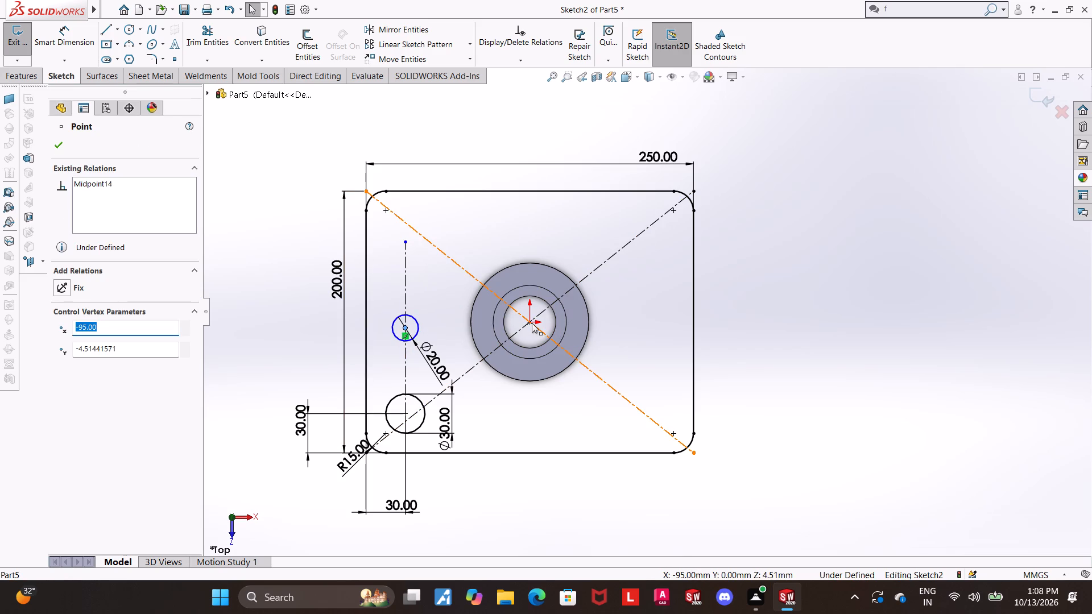
{"action": "left_click", "coordinate": [530, 322], "text": "ctrl"}
{"action": "left_click", "coordinate": [66, 338]}
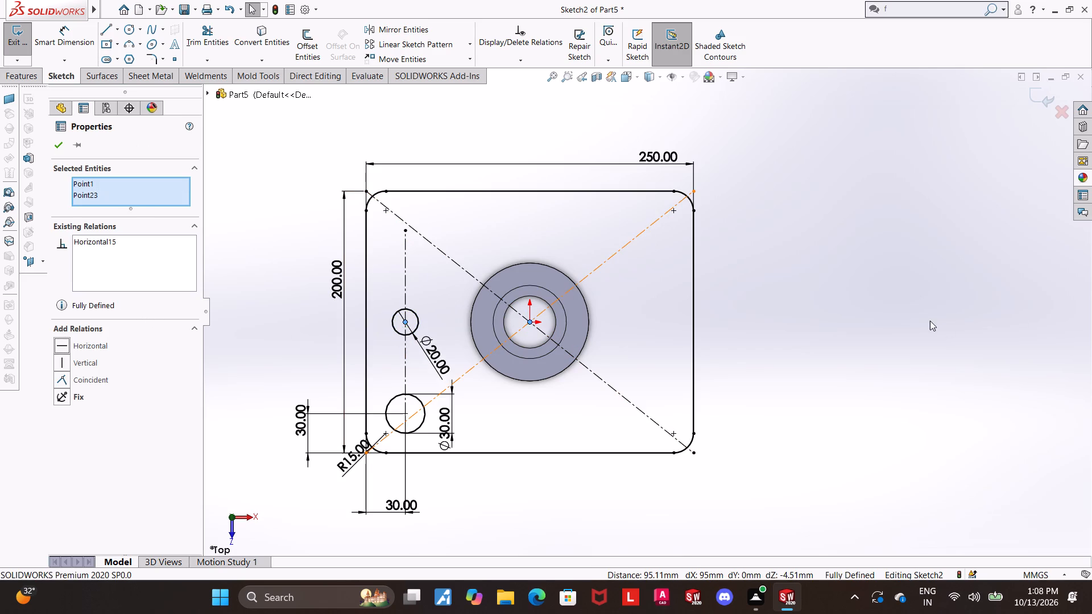
{"action": "left_click", "coordinate": [930, 321]}
Sketch a circle about 23 mm in diameter on the vertical centerline, near its upper end.
{"action": "scroll", "coordinate": [921, 306], "scroll_direction": "up", "scroll_amount": 1}
{"action": "scroll", "coordinate": [702, 200], "scroll_direction": "down", "scroll_amount": 1}
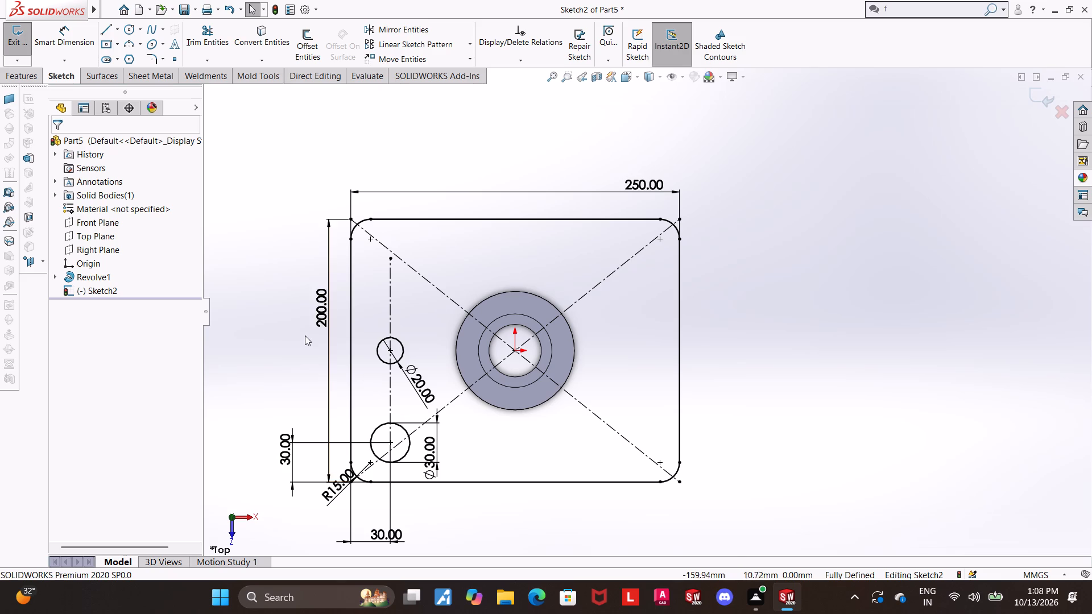
{"action": "left_click", "coordinate": [127, 26]}
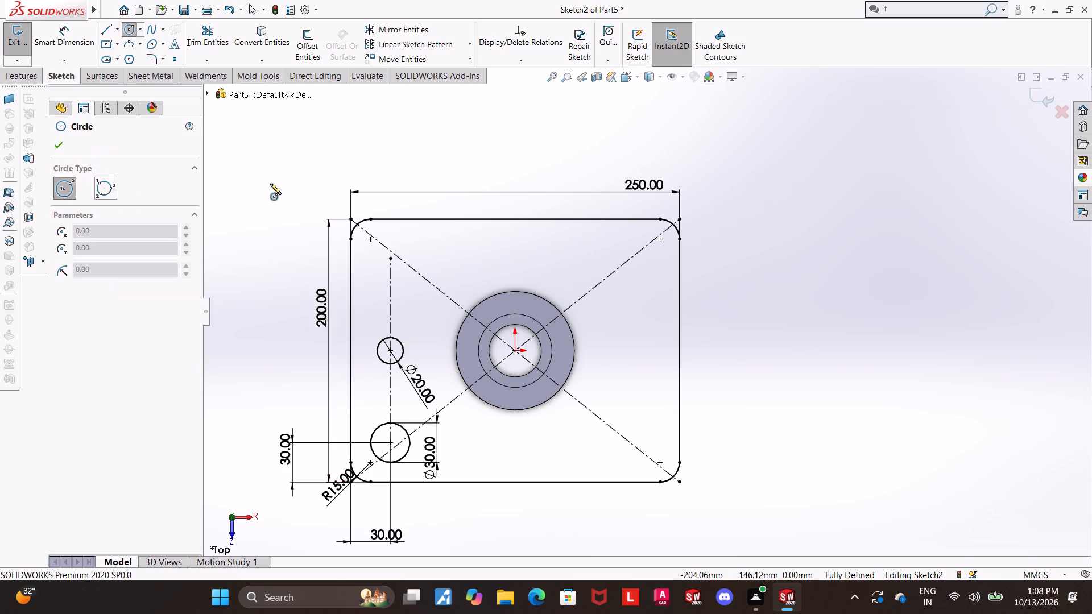
{"action": "left_click", "coordinate": [390, 285]}
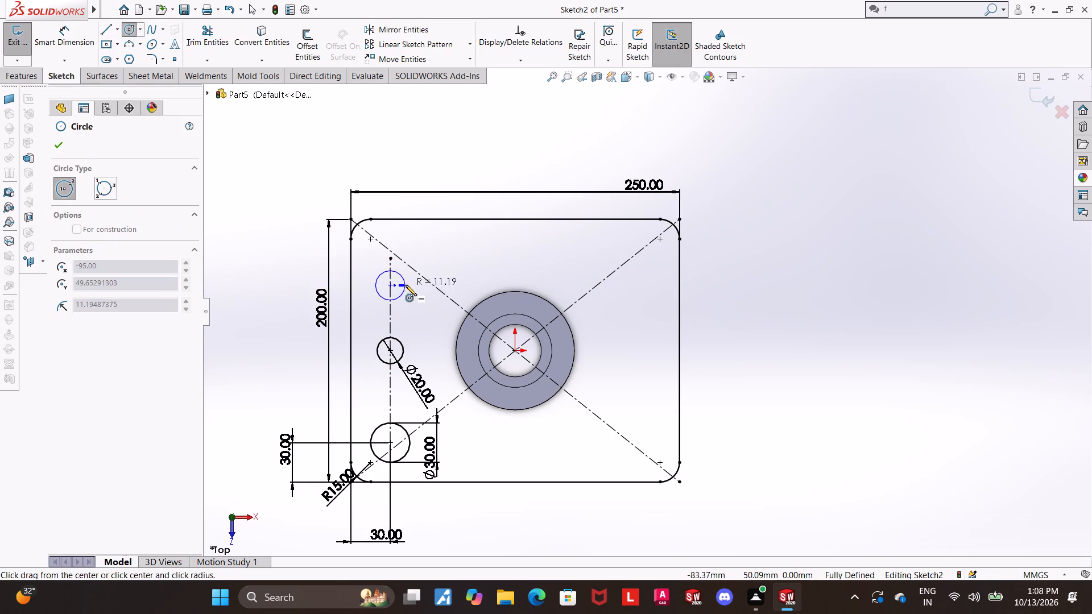
{"action": "left_click", "coordinate": [406, 285]}
{"action": "key", "text": "Escape"}
{"action": "key", "text": "Escape"}
Dimension the upper circle's diameter to 30 mm.
{"action": "left_click", "coordinate": [52, 33]}
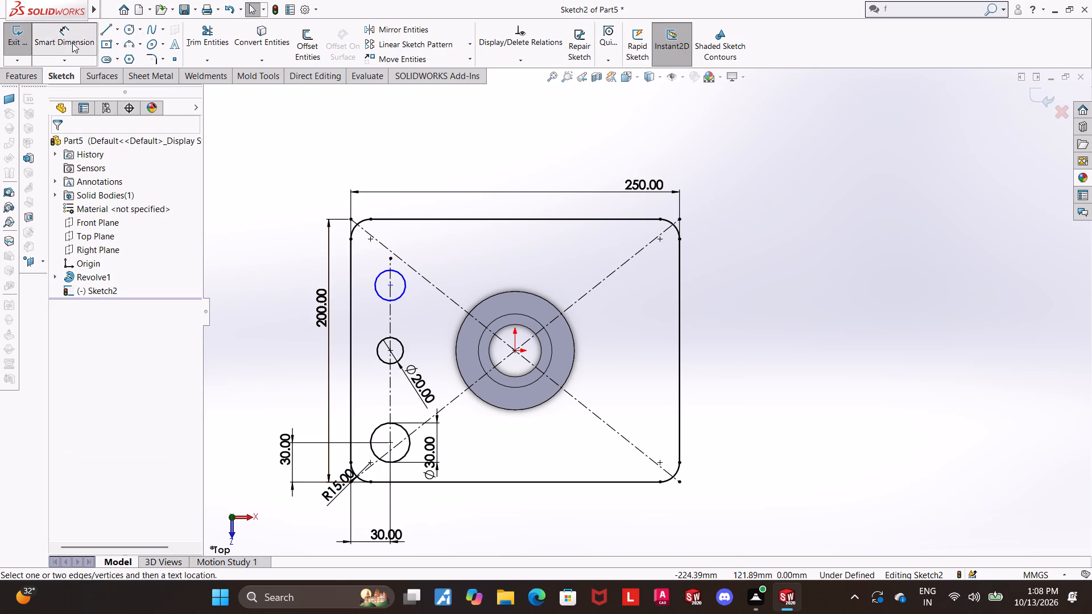
{"action": "left_click", "coordinate": [373, 283]}
{"action": "left_click", "coordinate": [366, 270]}
{"action": "type", "text": "30"}
{"action": "key", "text": "Return"}
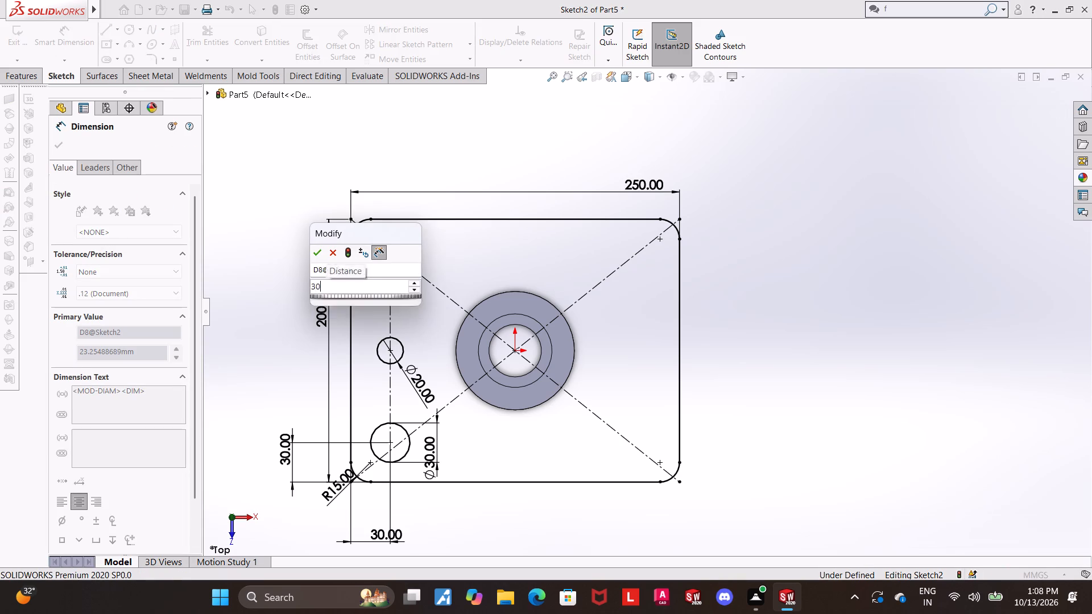
{"action": "key", "text": "Escape"}
{"action": "key", "text": "Escape"}
{"action": "key", "text": "Escape"}
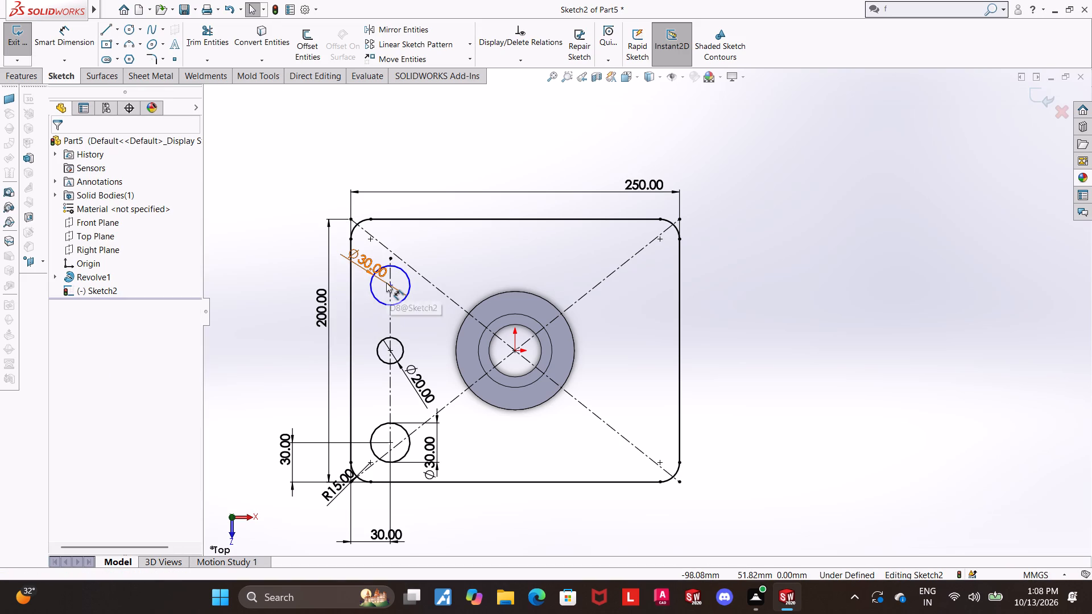
Dimension the vertical distance from the upper circle's centre to the rectangle's top side to 30 mm.
{"action": "left_click", "coordinate": [50, 37]}
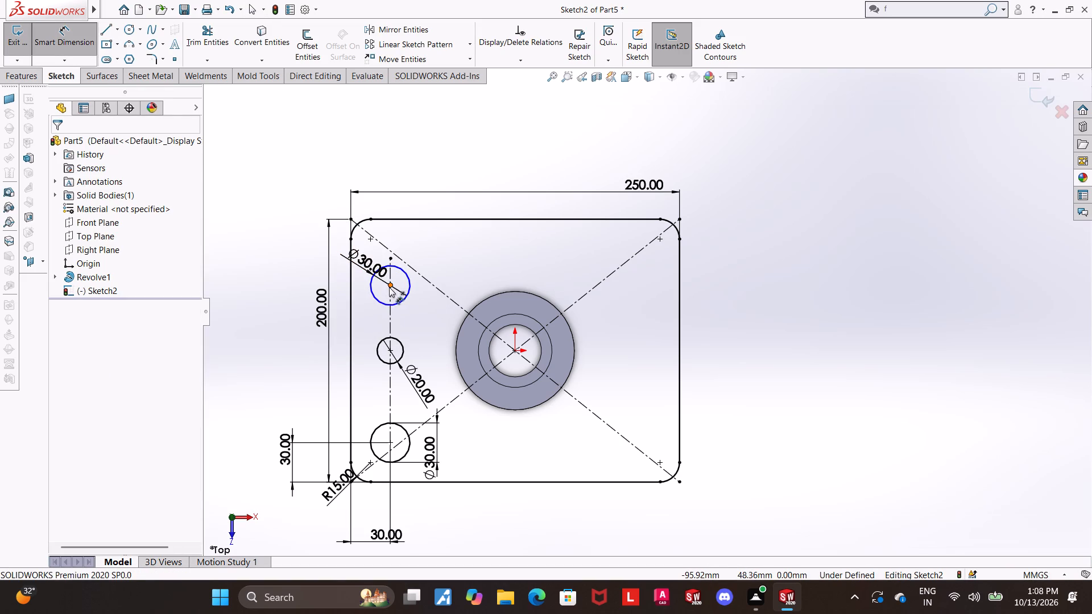
{"action": "left_click", "coordinate": [389, 287]}
{"action": "left_click", "coordinate": [403, 218]}
{"action": "left_click", "coordinate": [277, 245]}
{"action": "type", "text": "30"}
{"action": "key", "text": "Return"}
{"action": "key", "text": "Escape"}
Set the rectangle's vertical height dimension to 150 mm.
{"action": "scroll", "coordinate": [773, 322], "scroll_direction": "up", "scroll_amount": 2}
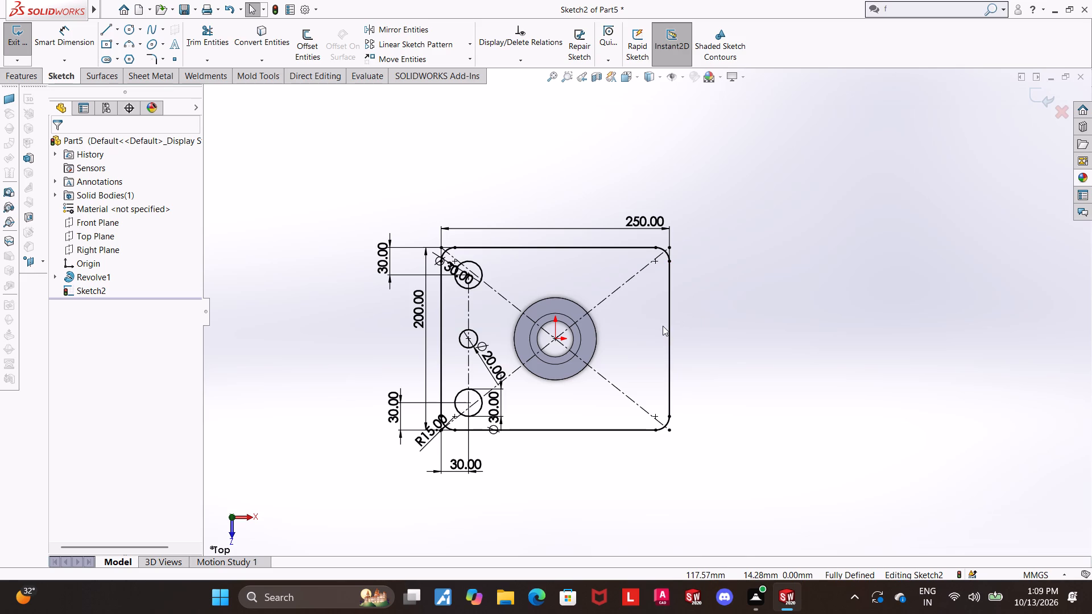
{"action": "scroll", "coordinate": [508, 376], "scroll_direction": "up", "scroll_amount": 1}
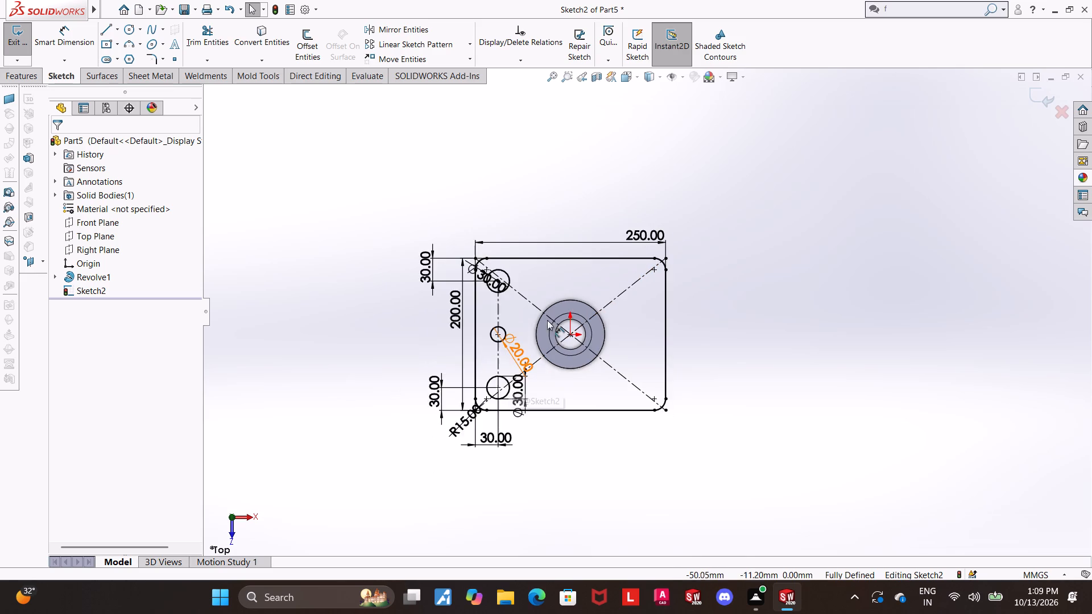
{"action": "scroll", "coordinate": [553, 310], "scroll_direction": "down", "scroll_amount": 2}
{"action": "key", "text": "Escape"}
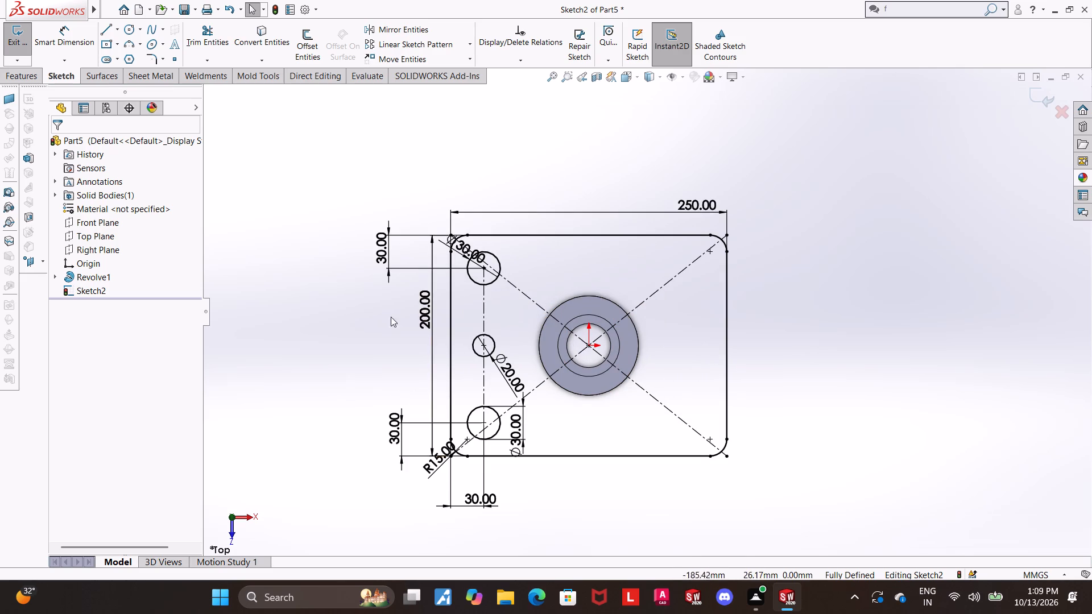
{"action": "double_click", "coordinate": [433, 322]}
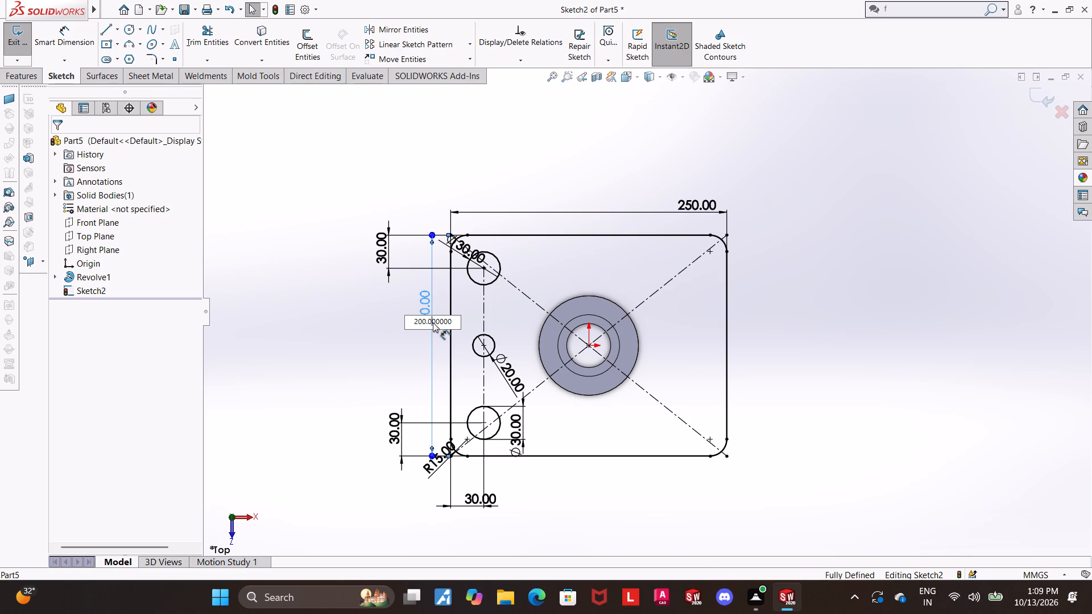
{"action": "left_click_drag", "start_coordinate": [456, 325], "coordinate": [336, 313]}
{"action": "key", "text": "1"}
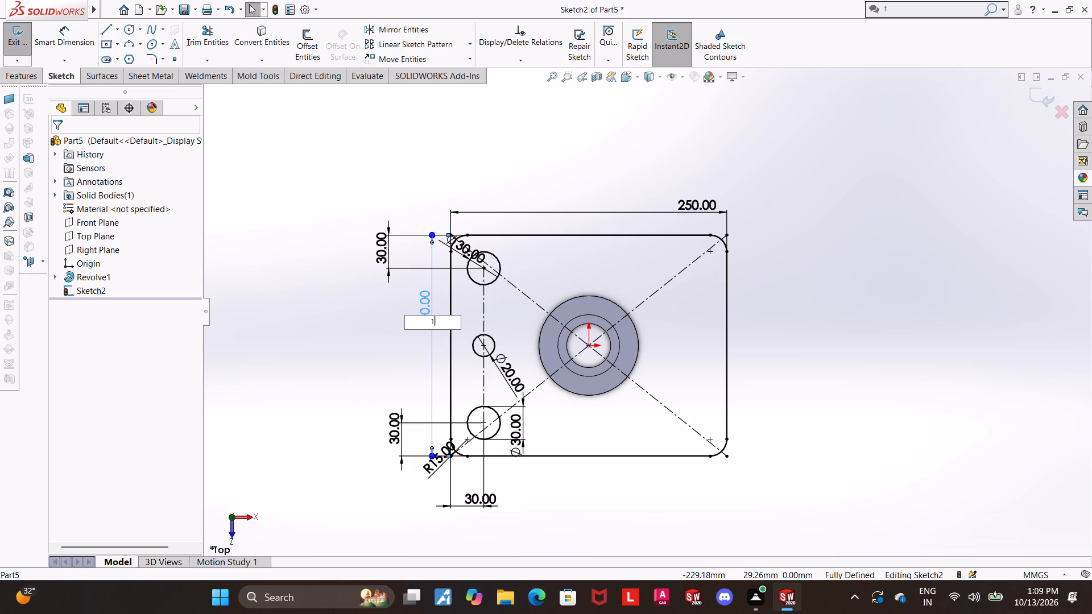
{"action": "key", "text": "4"}
{"action": "key", "text": "BackSpace"}
{"action": "key", "text": "5"}
{"action": "key", "text": "0"}
{"action": "key", "text": "Return"}
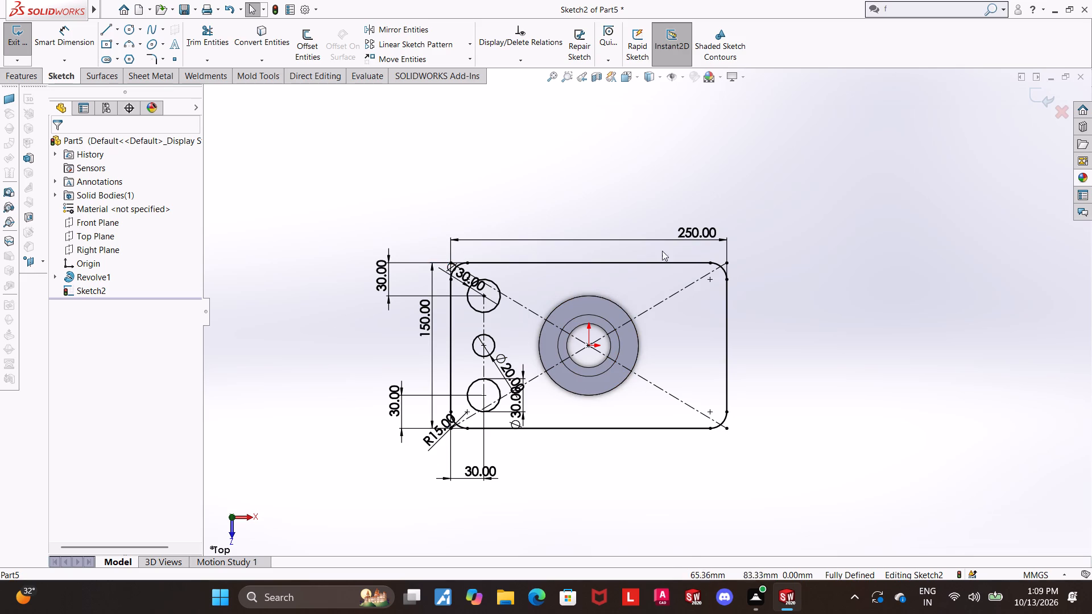
Set the rectangle's horizontal width dimension to 200 mm.
{"action": "double_click", "coordinate": [694, 228]}
{"action": "left_click_drag", "start_coordinate": [717, 229], "coordinate": [674, 221]}
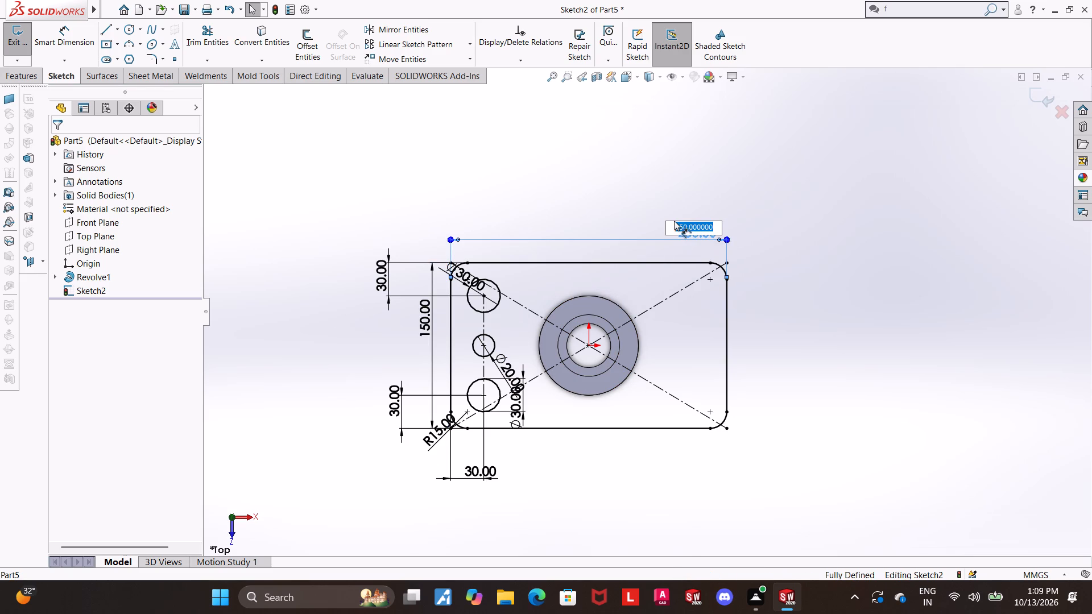
{"action": "left_click_drag", "start_coordinate": [674, 221], "coordinate": [655, 223]}
{"action": "type", "text": "200"}
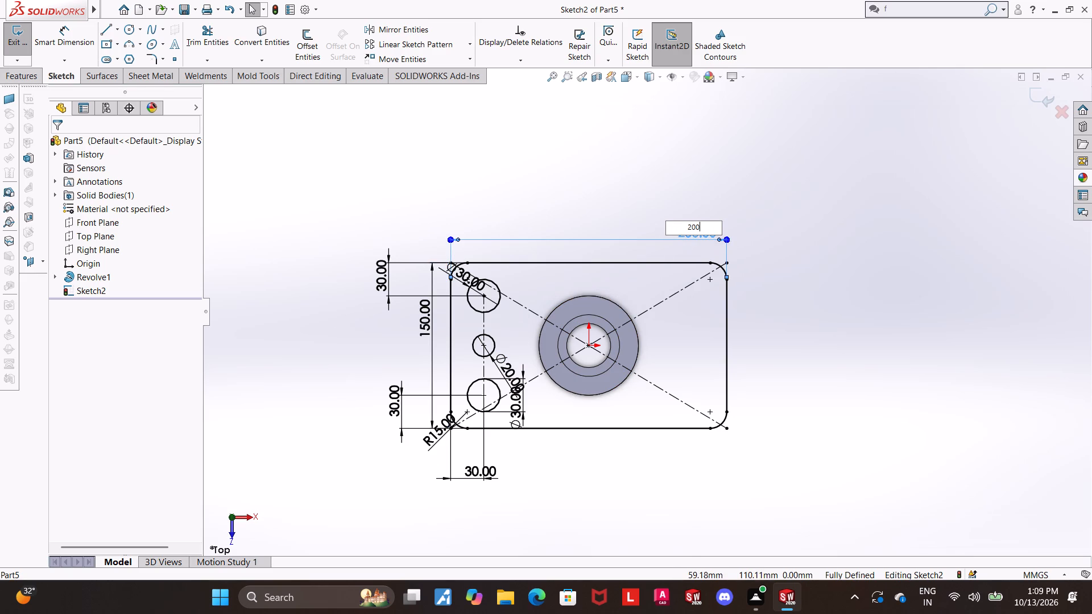
{"action": "key", "text": "Return"}
{"action": "key", "text": "Escape"}
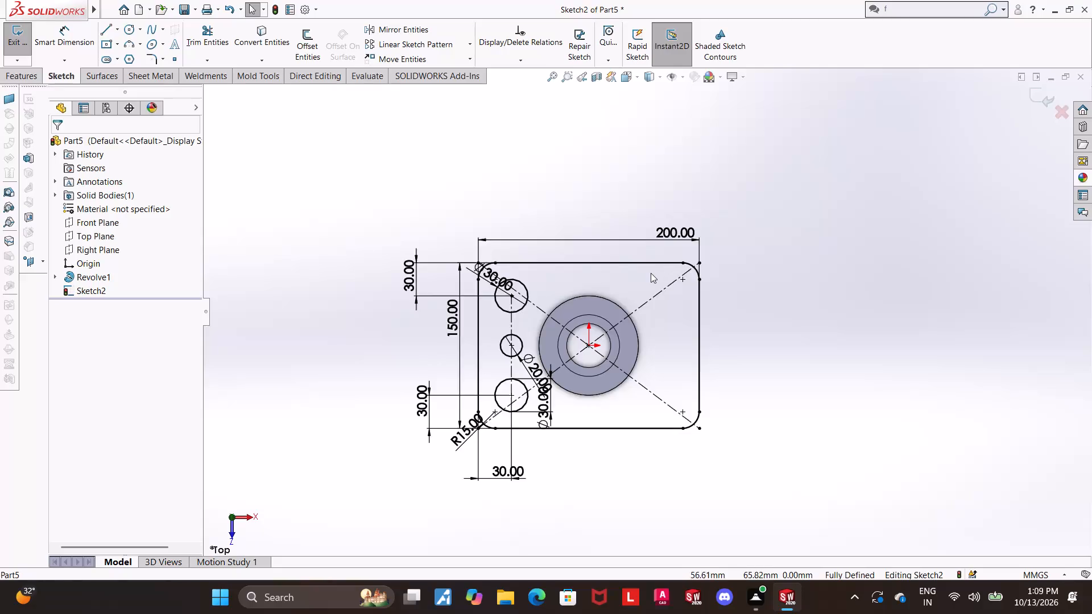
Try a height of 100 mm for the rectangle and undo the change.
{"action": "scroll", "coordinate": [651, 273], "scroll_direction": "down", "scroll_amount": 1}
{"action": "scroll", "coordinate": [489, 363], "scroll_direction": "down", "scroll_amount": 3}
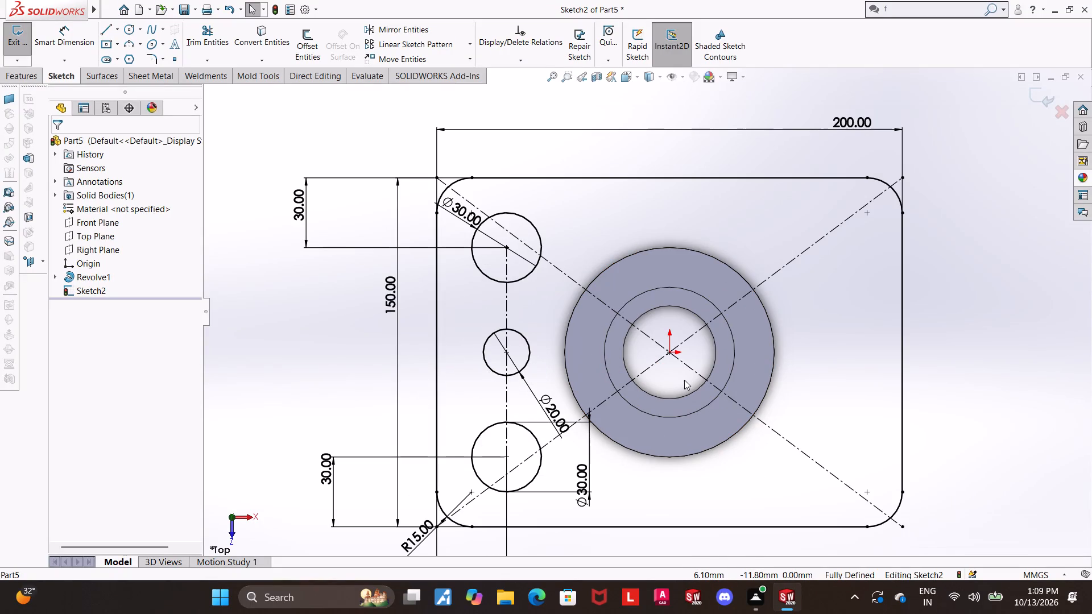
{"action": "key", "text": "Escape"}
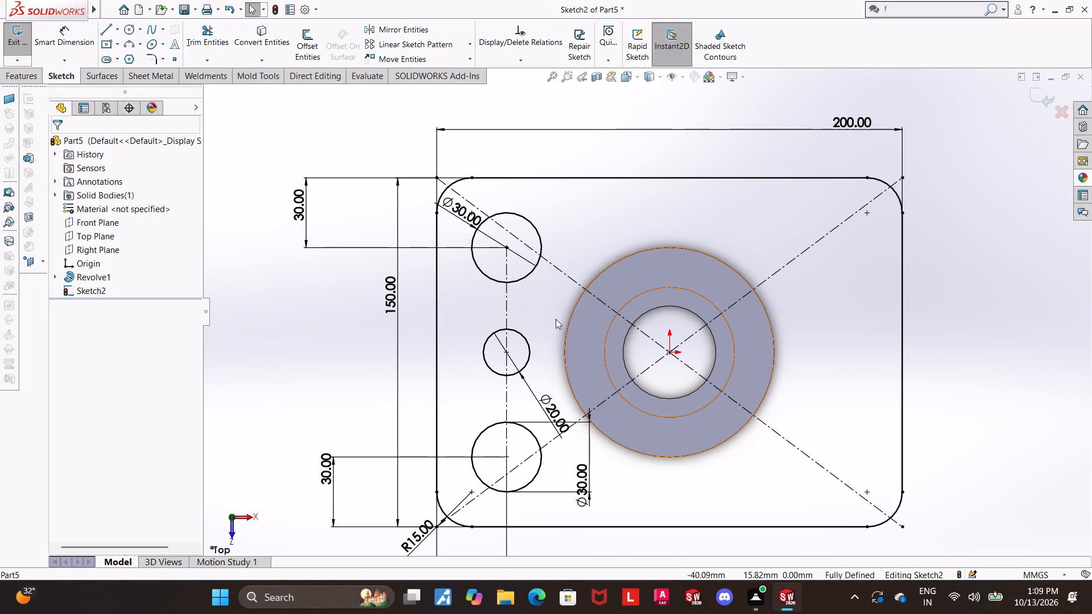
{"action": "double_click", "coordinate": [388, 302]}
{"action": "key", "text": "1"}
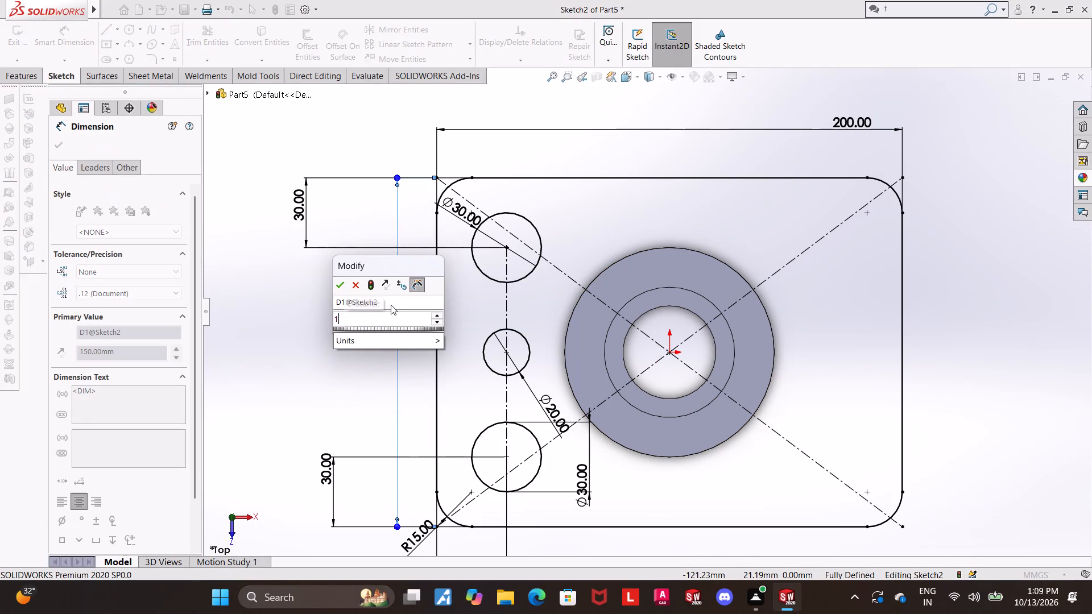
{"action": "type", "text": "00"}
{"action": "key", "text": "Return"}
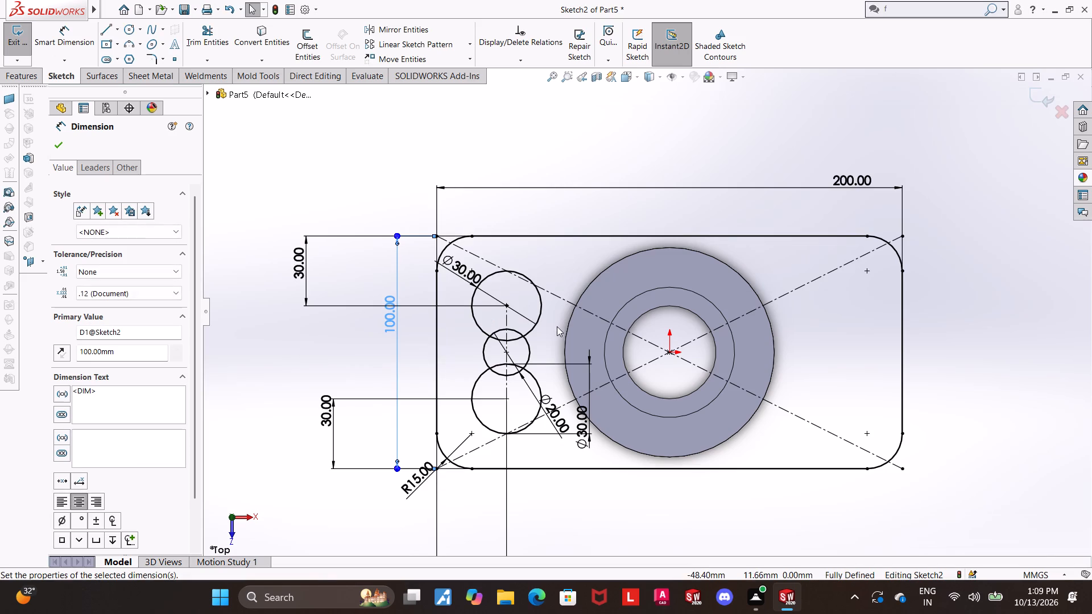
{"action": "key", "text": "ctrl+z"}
Set the rectangle's vertical height dimension to 120 mm.
{"action": "double_click", "coordinate": [395, 303]}
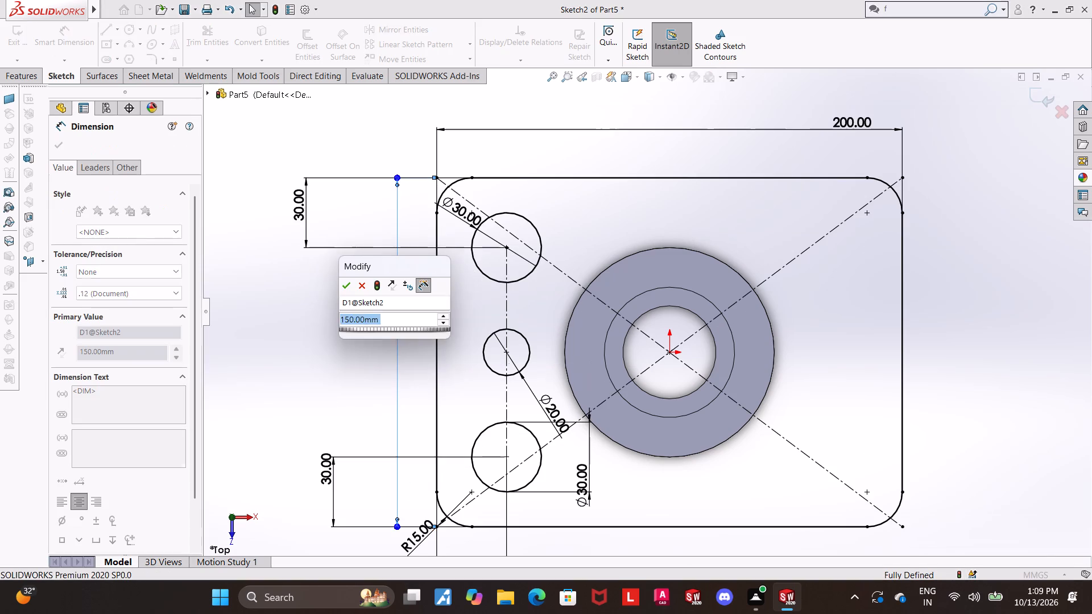
{"action": "type", "text": "120"}
{"action": "key", "text": "Return"}
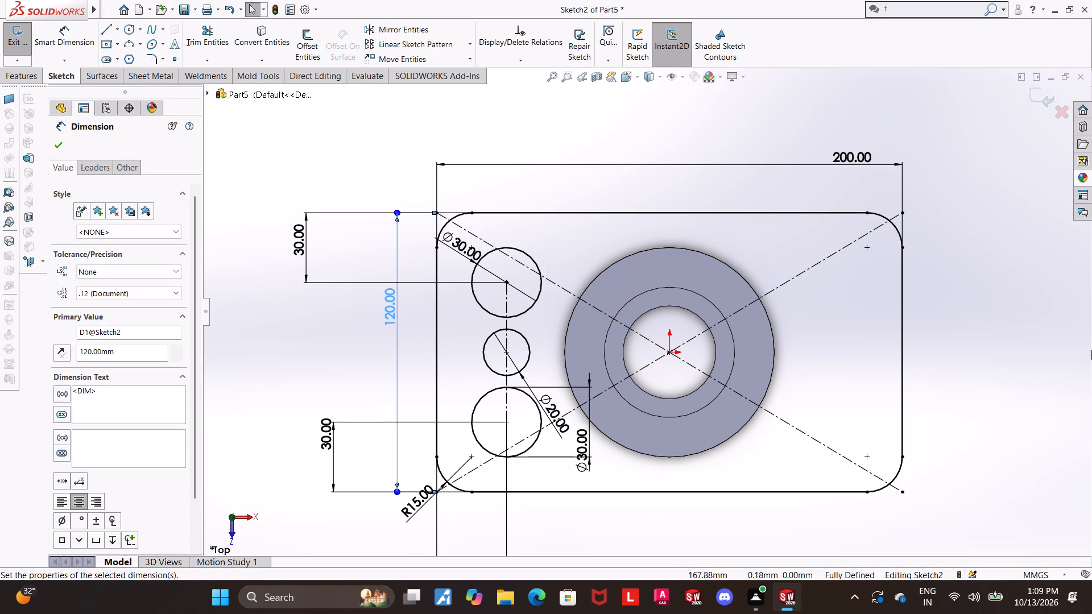
{"action": "left_click", "coordinate": [1011, 354]}
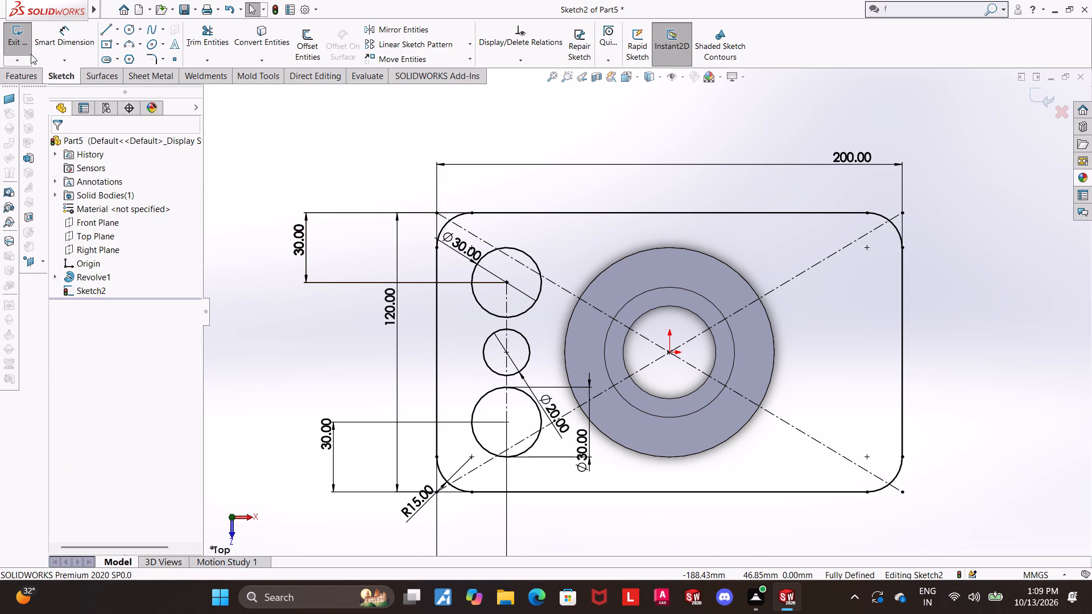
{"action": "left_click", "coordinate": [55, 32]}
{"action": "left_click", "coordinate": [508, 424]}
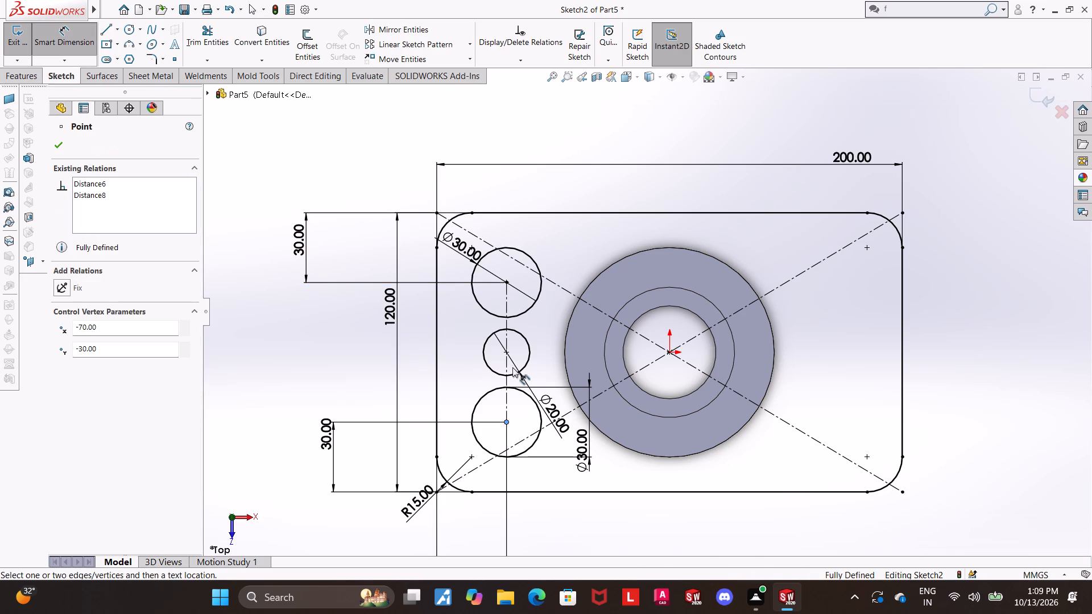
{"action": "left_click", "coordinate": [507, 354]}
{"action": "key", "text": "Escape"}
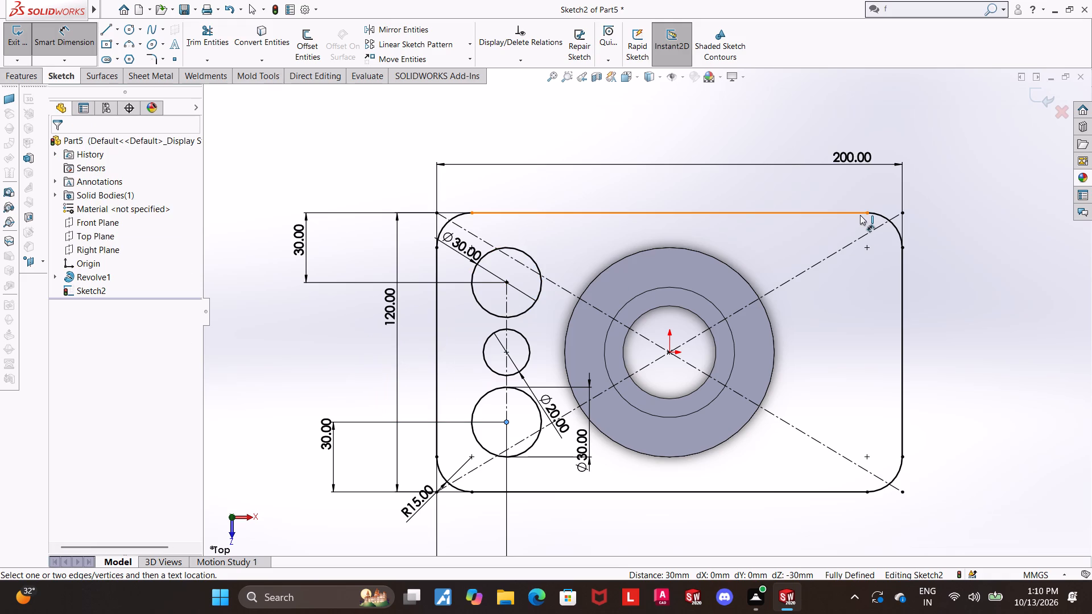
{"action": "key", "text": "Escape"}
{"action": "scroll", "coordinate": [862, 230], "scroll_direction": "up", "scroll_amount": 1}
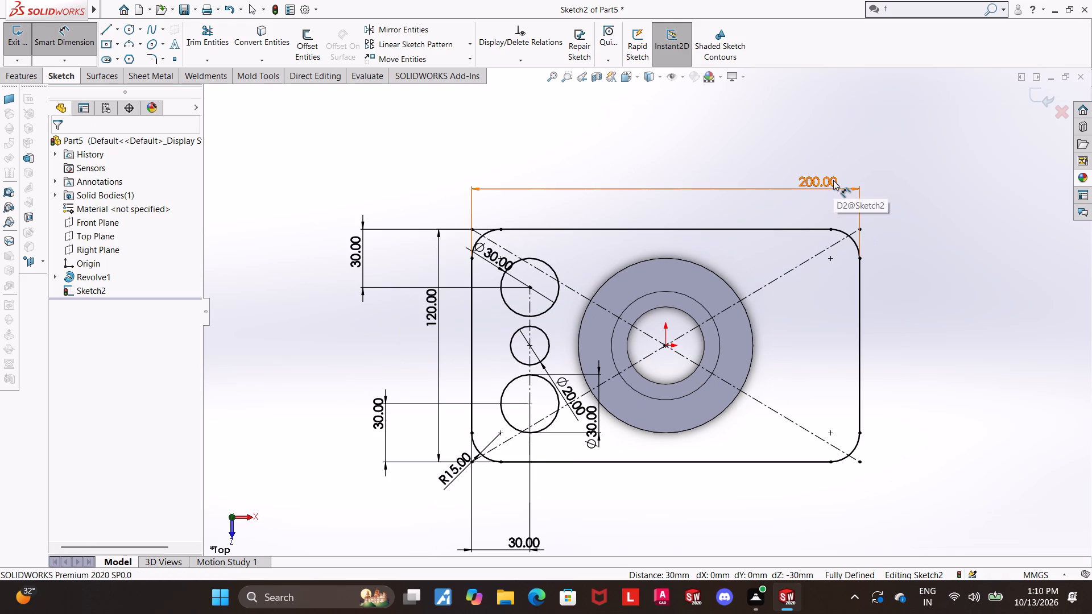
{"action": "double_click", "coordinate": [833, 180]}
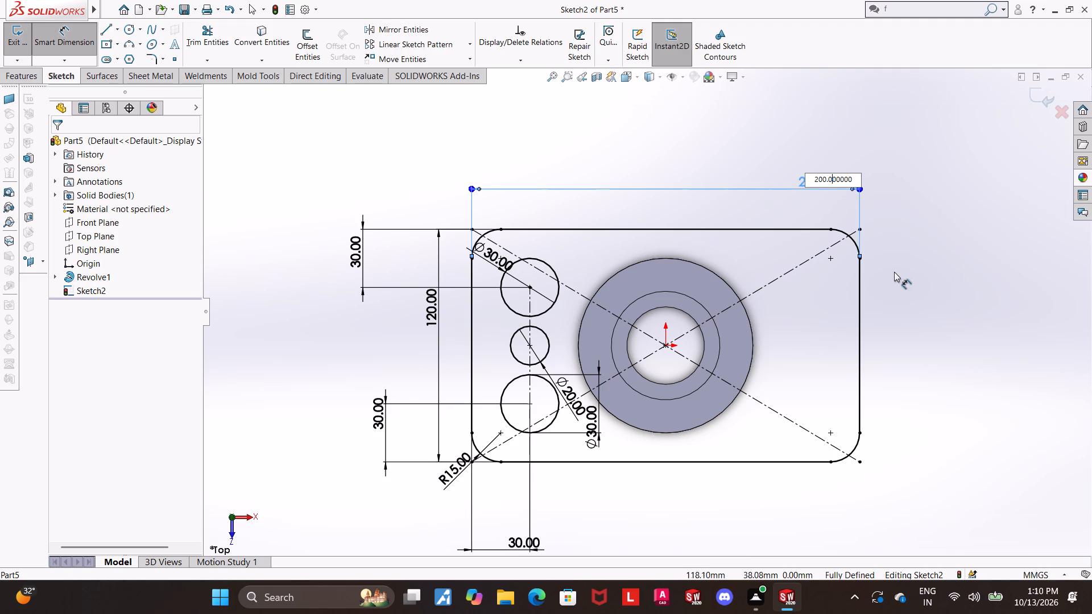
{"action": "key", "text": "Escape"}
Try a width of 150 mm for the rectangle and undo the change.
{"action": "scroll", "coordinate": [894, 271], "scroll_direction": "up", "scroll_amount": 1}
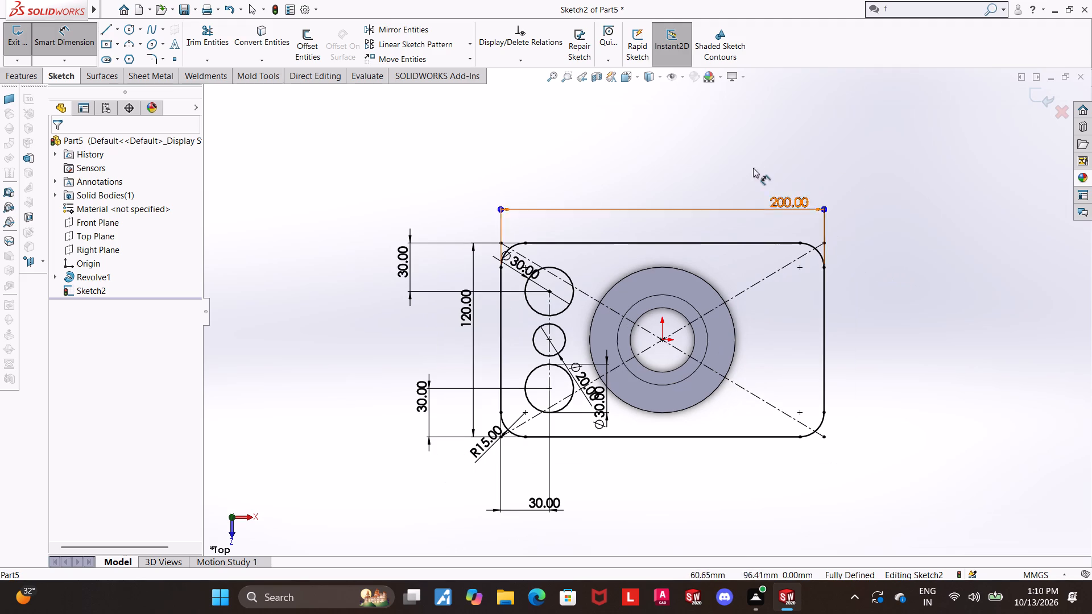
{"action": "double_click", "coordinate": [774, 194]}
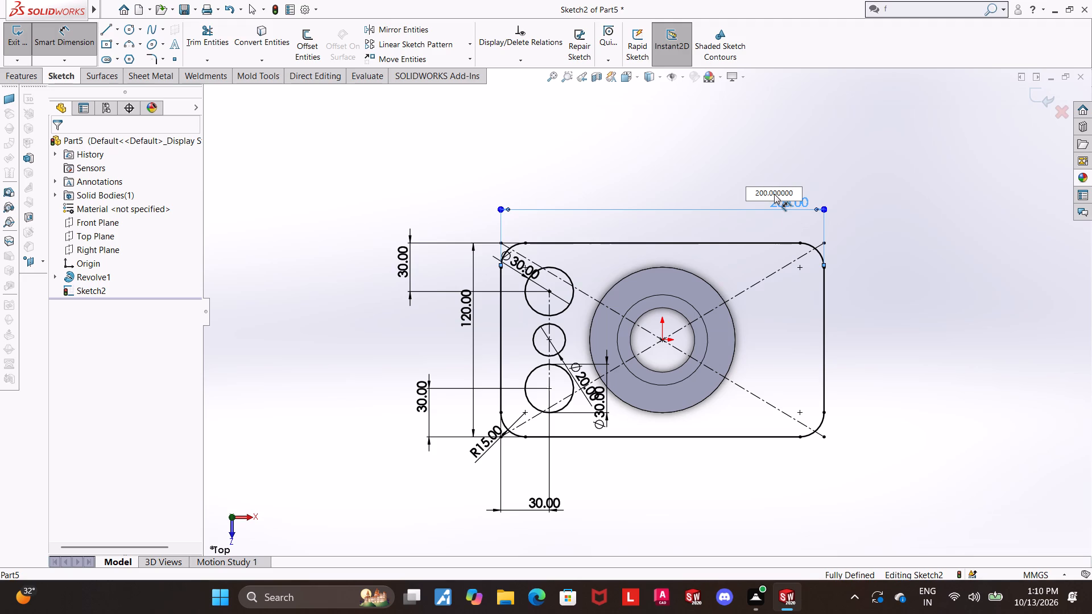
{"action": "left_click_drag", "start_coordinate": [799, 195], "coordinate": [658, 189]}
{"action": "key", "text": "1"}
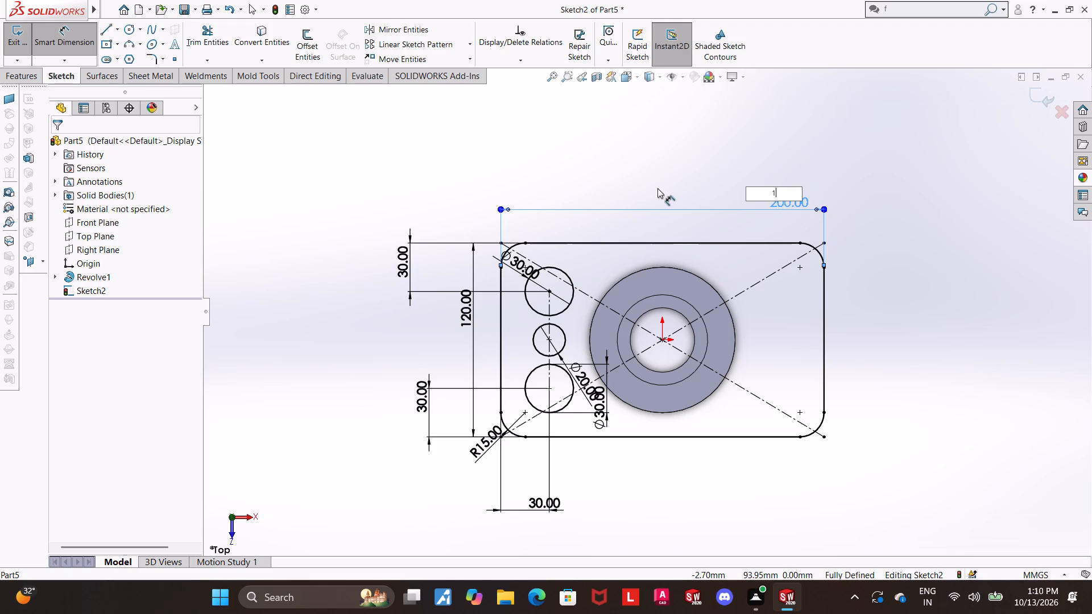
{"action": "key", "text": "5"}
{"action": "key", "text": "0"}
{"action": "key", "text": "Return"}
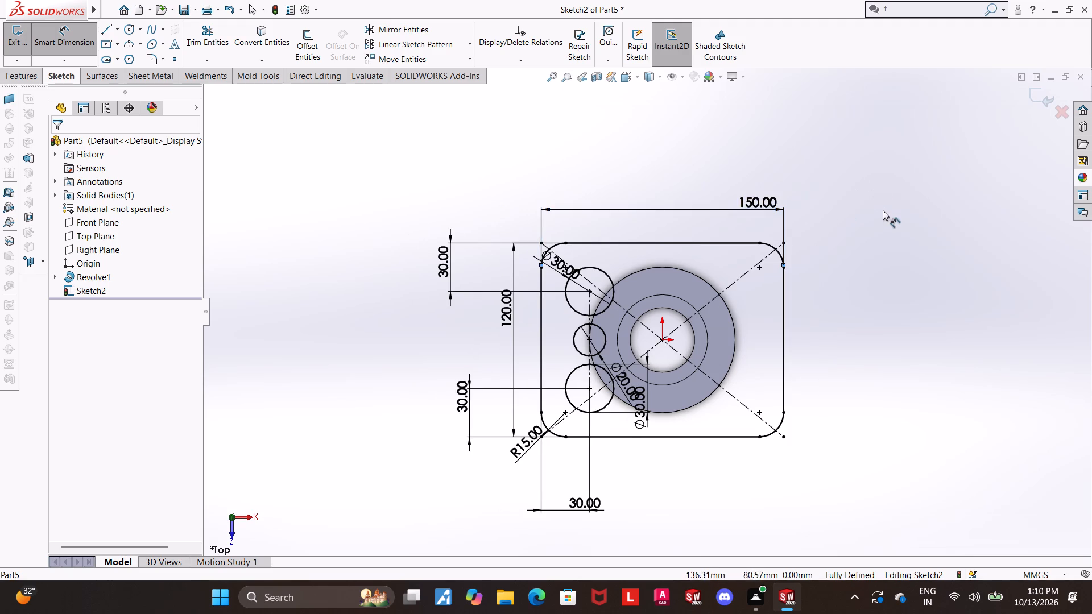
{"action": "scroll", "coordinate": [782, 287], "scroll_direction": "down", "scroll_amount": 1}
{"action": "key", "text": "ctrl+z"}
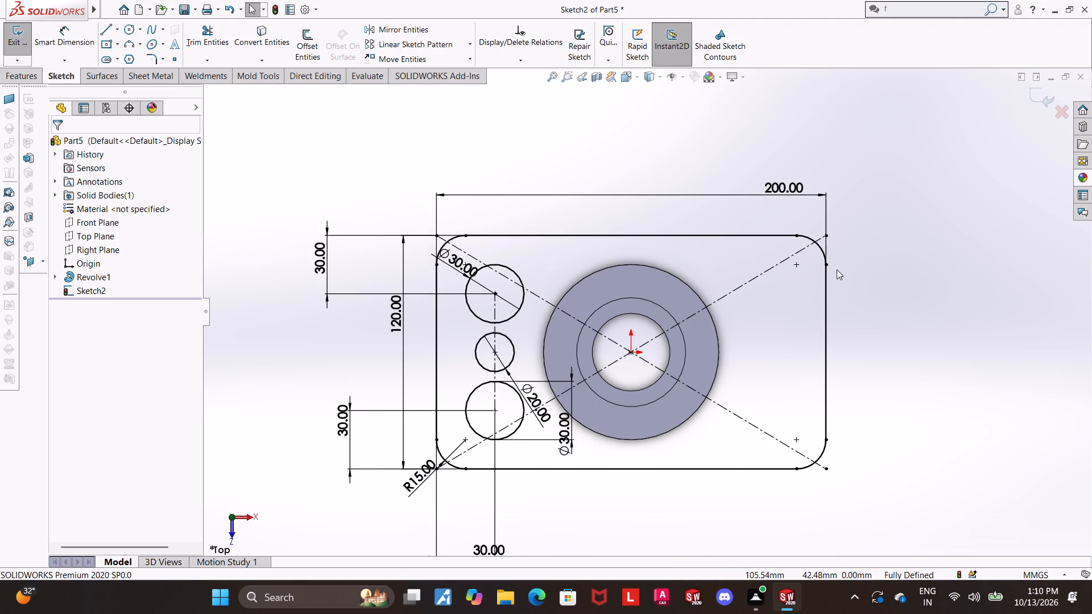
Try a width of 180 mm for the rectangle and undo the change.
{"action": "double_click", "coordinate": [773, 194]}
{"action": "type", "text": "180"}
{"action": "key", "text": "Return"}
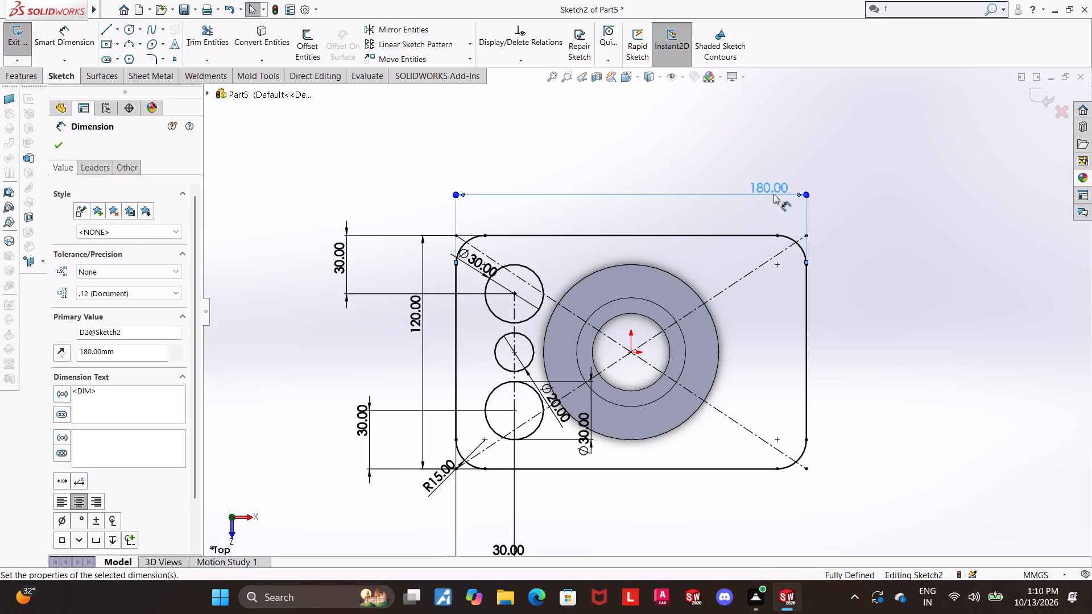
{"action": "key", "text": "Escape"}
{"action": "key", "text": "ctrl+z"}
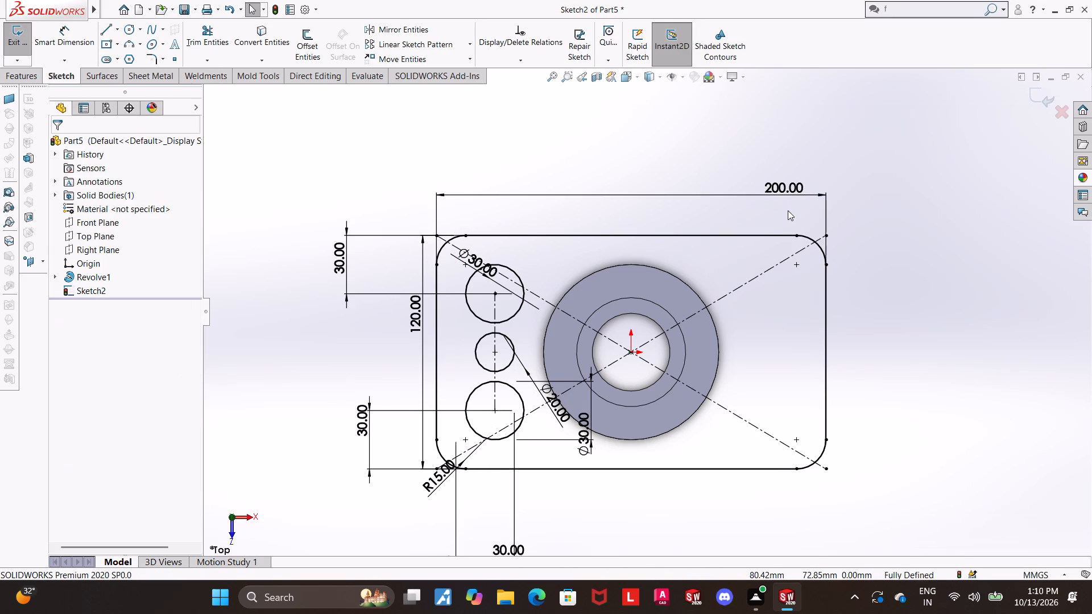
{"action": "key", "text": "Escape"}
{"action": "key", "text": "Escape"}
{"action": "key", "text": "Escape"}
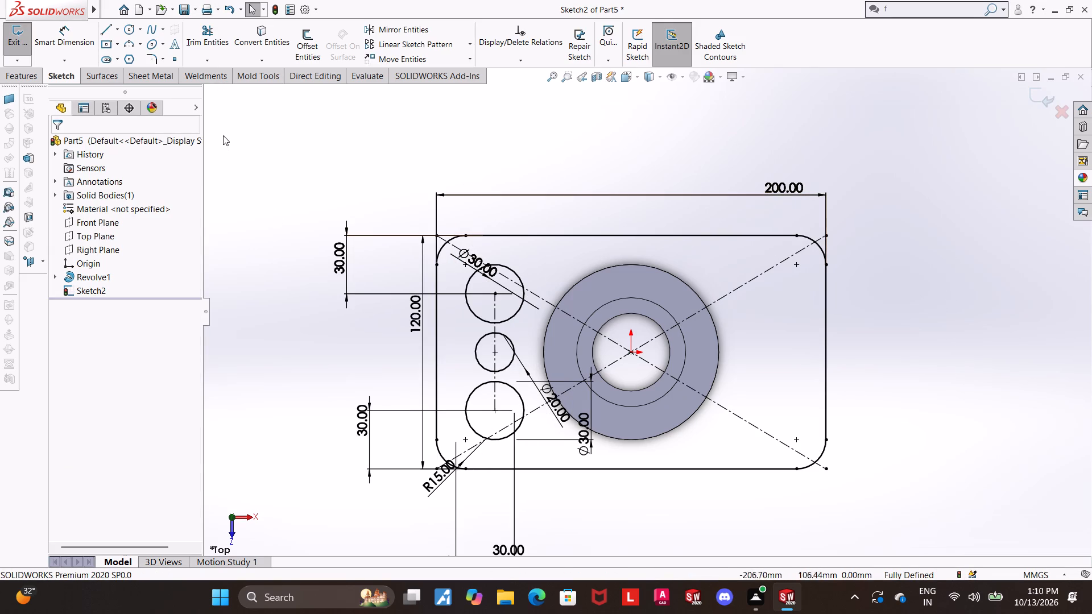
Sketch a vertical centerline about 71 mm long from the origin up past the rectangle's top side.
{"action": "left_click", "coordinate": [118, 31]}
{"action": "left_click", "coordinate": [119, 59]}
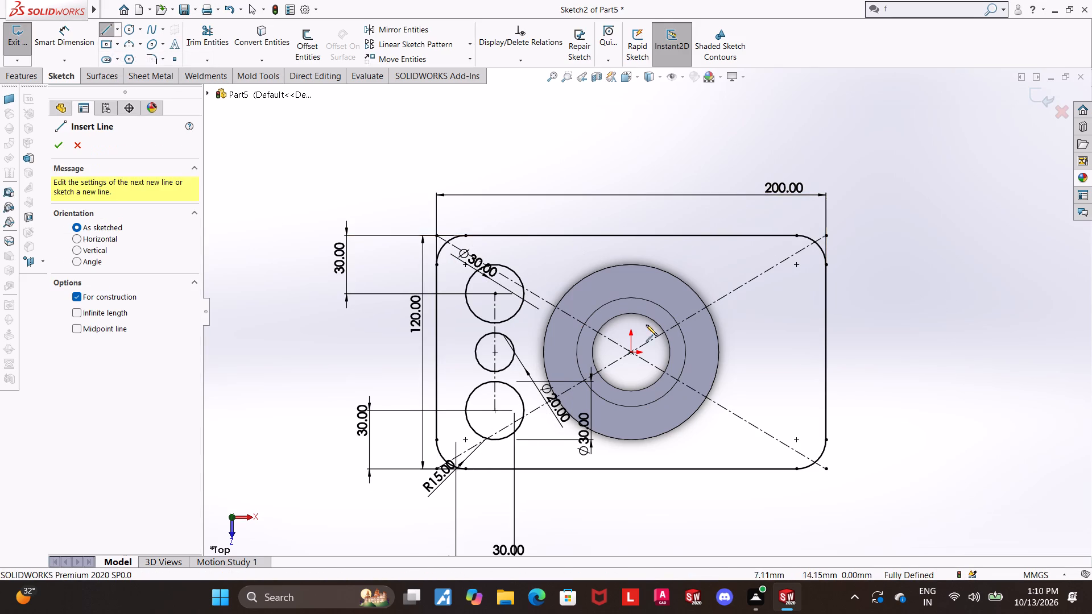
{"action": "left_click", "coordinate": [632, 354]}
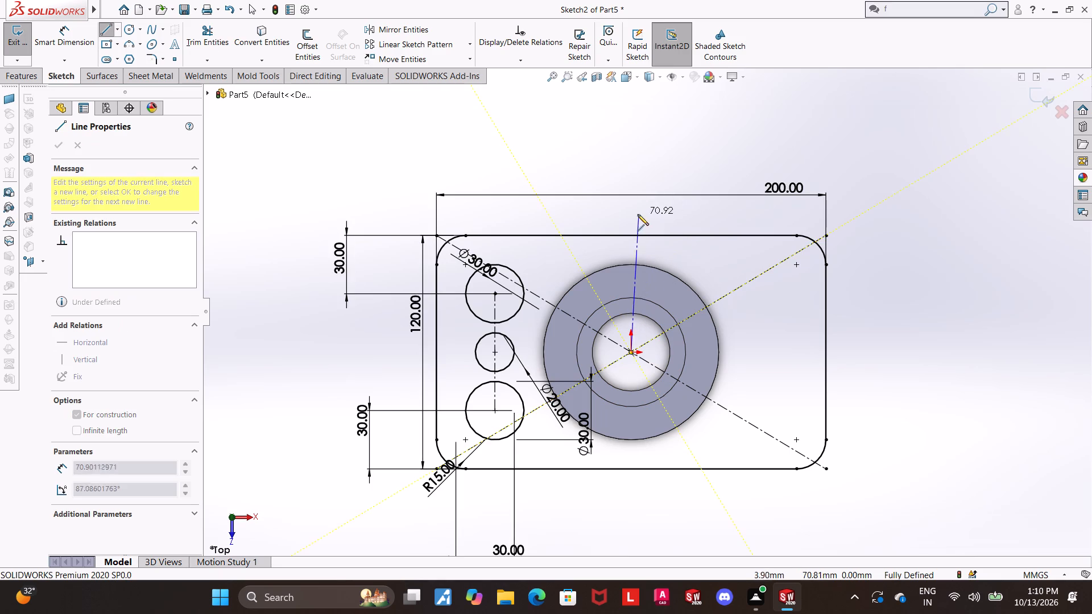
{"action": "left_click", "coordinate": [631, 214]}
{"action": "key", "text": "Escape"}
{"action": "key", "text": "Escape"}
{"action": "key", "text": "Escape"}
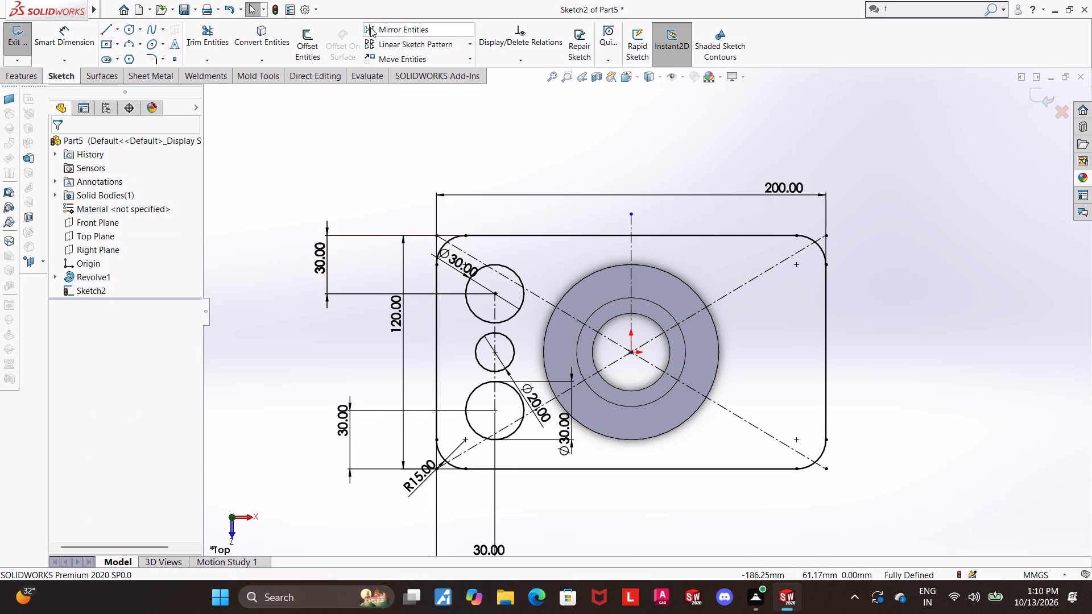
Mirror the three side circles about the vertical centerline through the origin, keeping the originals.
{"action": "left_click", "coordinate": [370, 27]}
{"action": "left_click", "coordinate": [518, 313]}
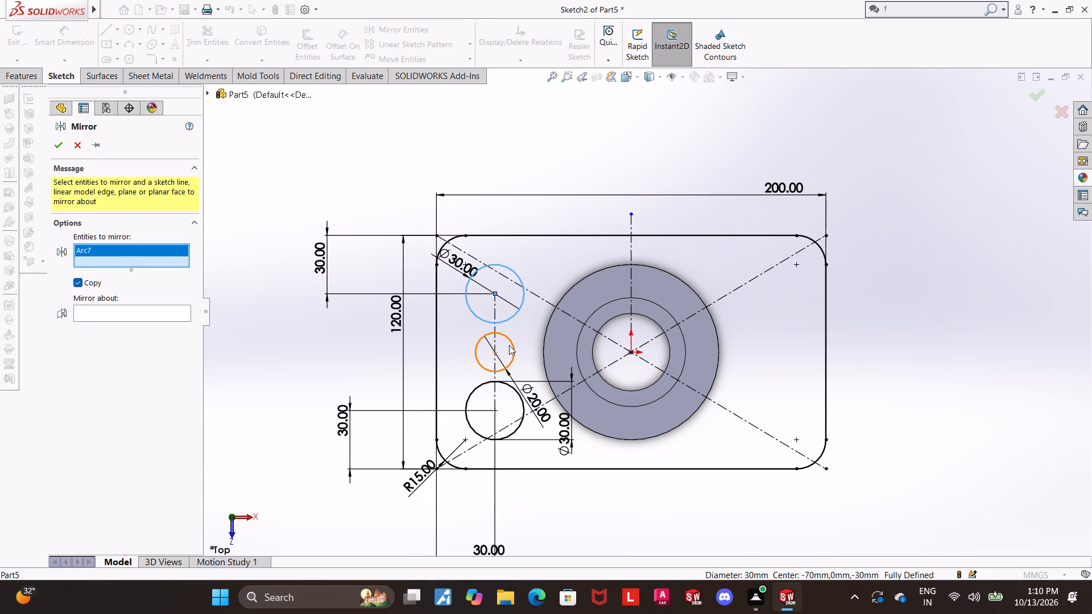
{"action": "left_click", "coordinate": [511, 345]}
{"action": "left_click", "coordinate": [510, 386]}
{"action": "double_click", "coordinate": [154, 338]}
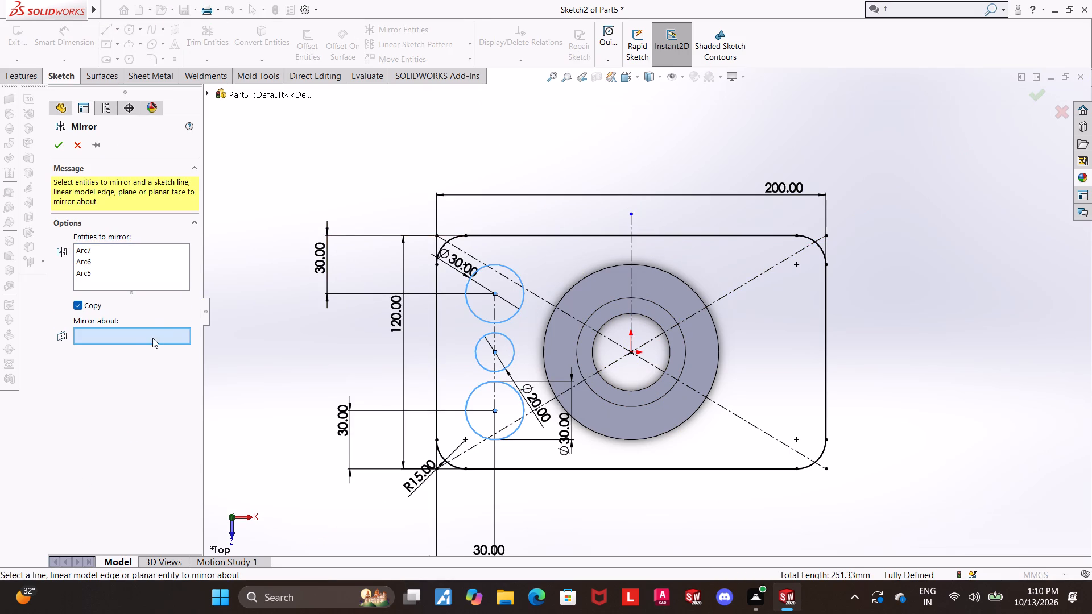
{"action": "left_click", "coordinate": [631, 251]}
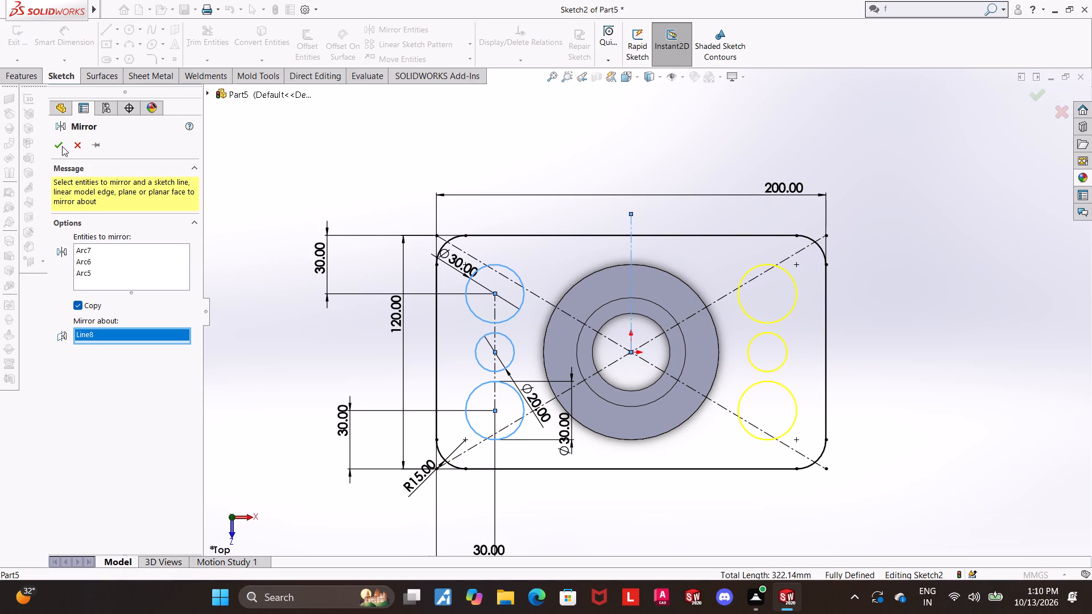
{"action": "left_click", "coordinate": [60, 146]}
{"action": "left_click", "coordinate": [944, 294]}
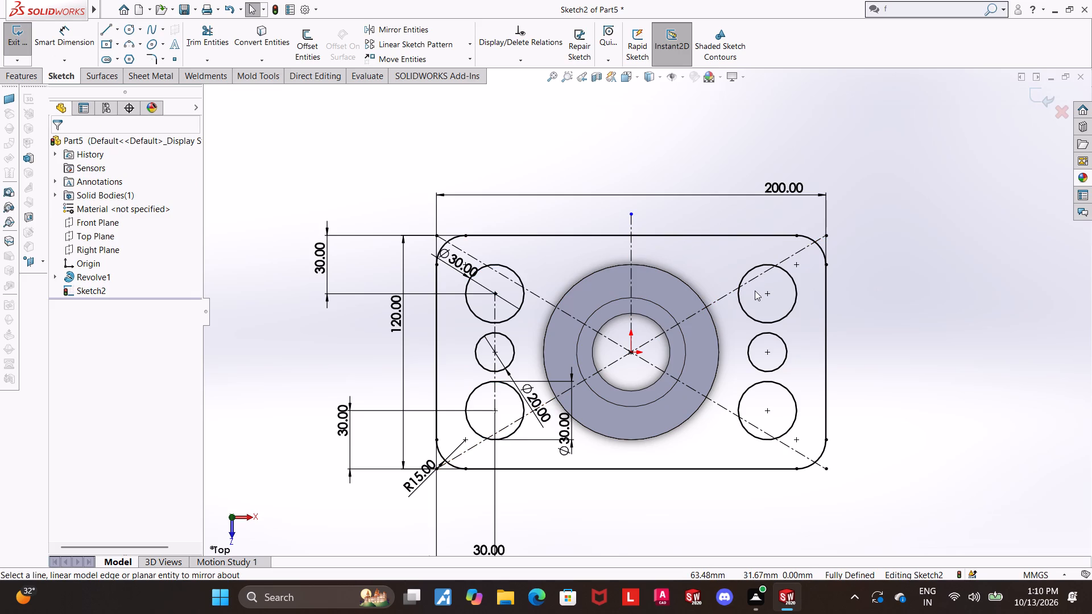
Exit the finished plate sketch.
{"action": "scroll", "coordinate": [969, 307], "scroll_direction": "up", "scroll_amount": 1}
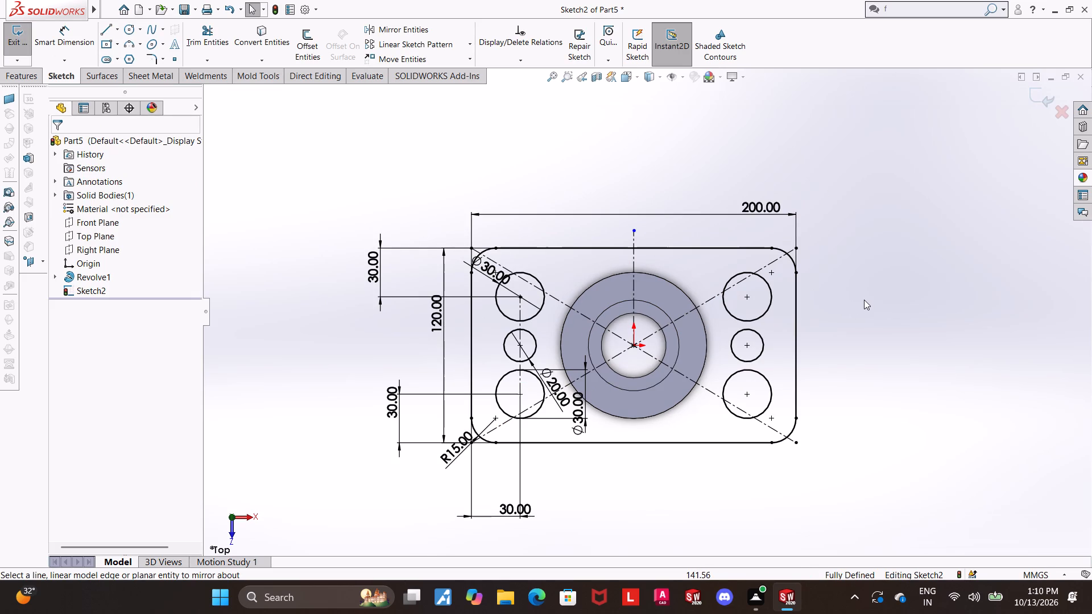
{"action": "scroll", "coordinate": [873, 297], "scroll_direction": "down", "scroll_amount": 1}
{"action": "scroll", "coordinate": [851, 283], "scroll_direction": "up", "scroll_amount": 2}
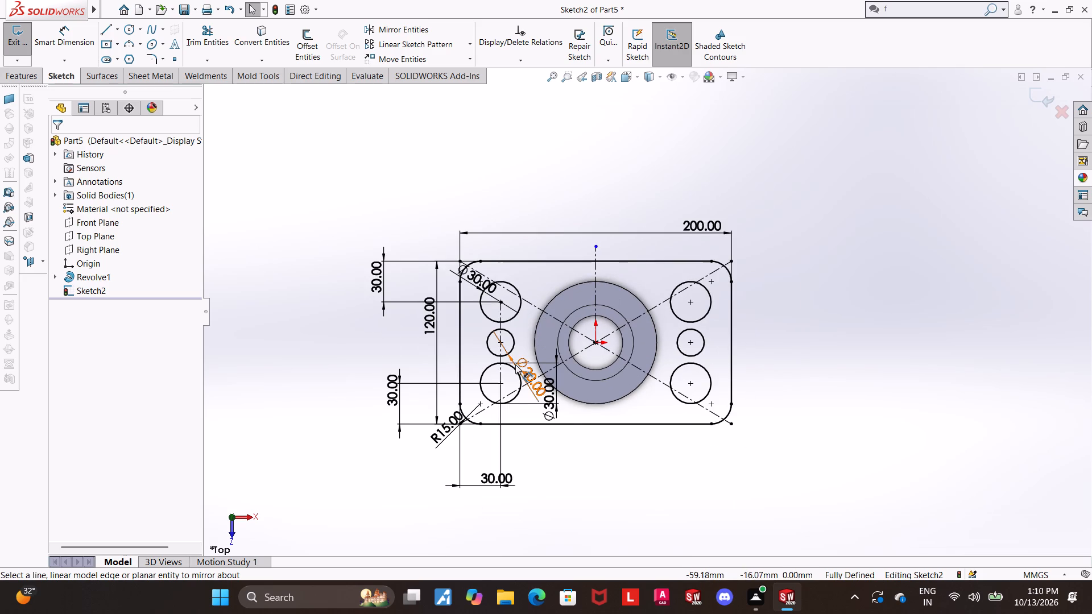
{"action": "scroll", "coordinate": [494, 331], "scroll_direction": "down", "scroll_amount": 1}
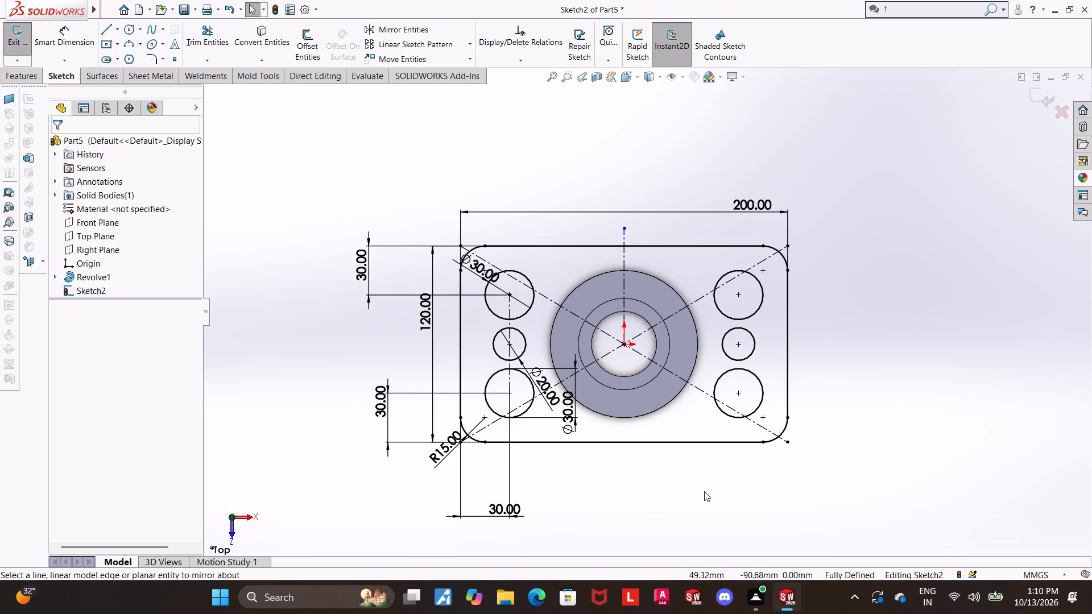
{"action": "middle_click_drag", "start_coordinate": [680, 499], "coordinate": [694, 375]}
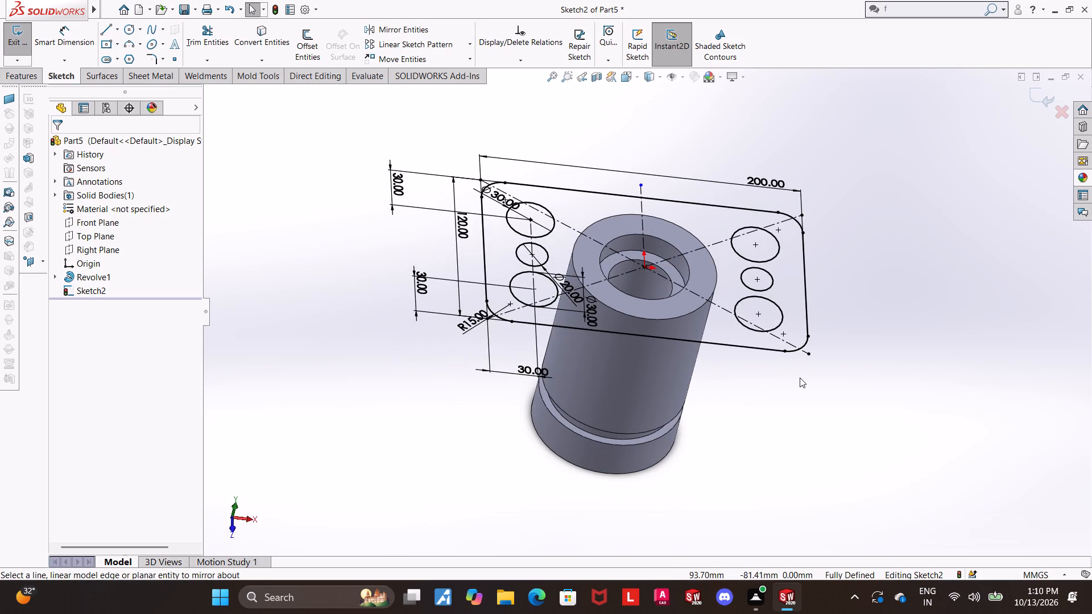
{"action": "scroll", "coordinate": [800, 377], "scroll_direction": "up", "scroll_amount": 1}
{"action": "left_click", "coordinate": [1046, 96]}
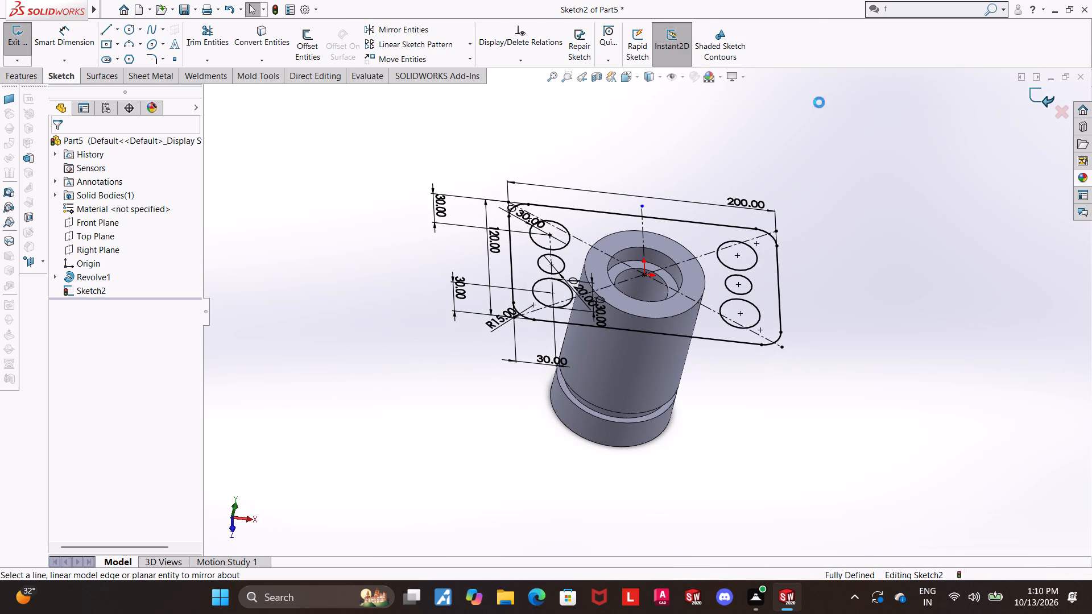
Extrude the plate sketch to a blind depth of 20 mm, merged with the cylinder.
{"action": "left_click", "coordinate": [21, 73]}
{"action": "left_click", "coordinate": [24, 51]}
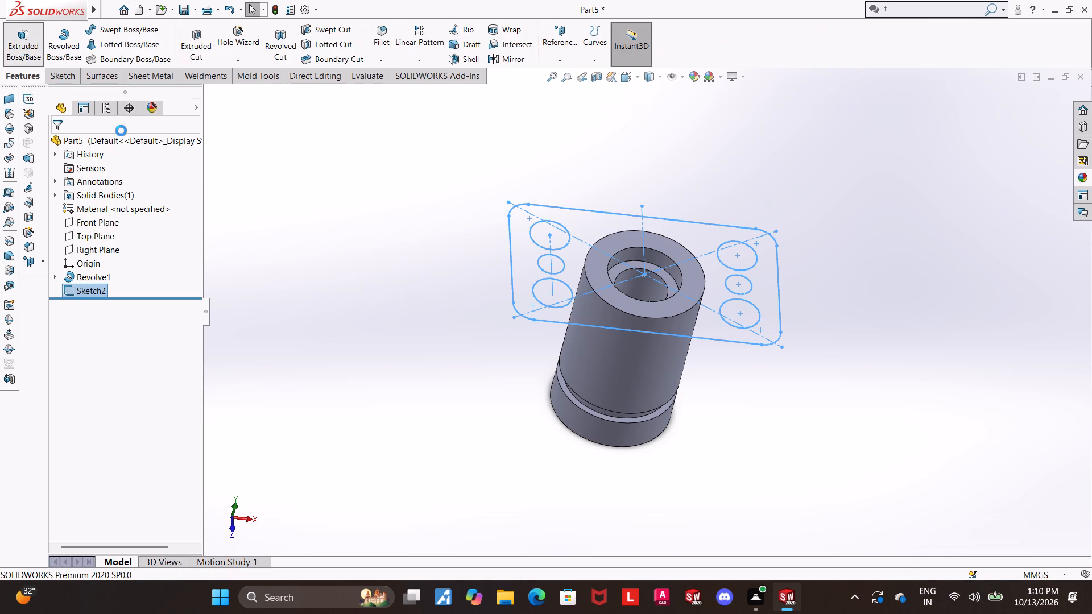
{"action": "left_click", "coordinate": [64, 222]}
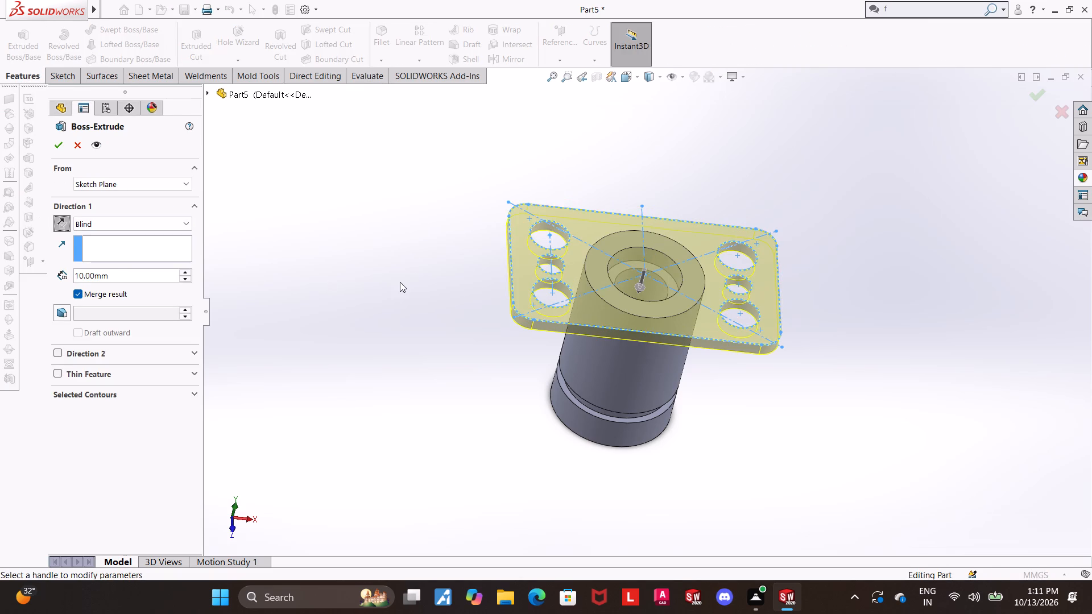
{"action": "middle_click_drag", "start_coordinate": [400, 282], "coordinate": [404, 277]}
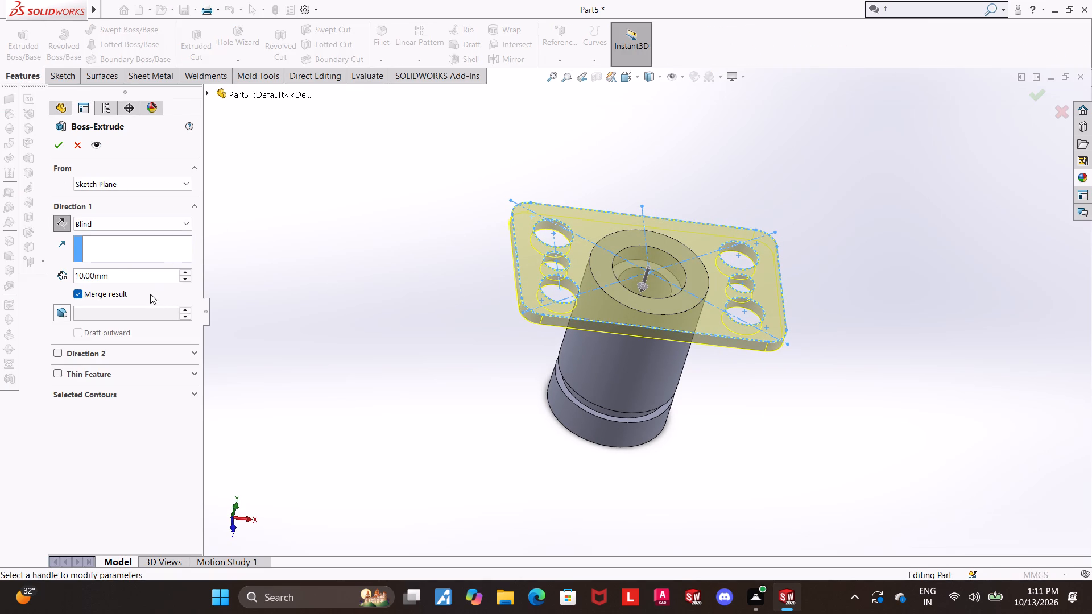
{"action": "left_click", "coordinate": [161, 264]}
{"action": "left_click_drag", "start_coordinate": [162, 274], "coordinate": [63, 285]}
{"action": "key", "text": "2"}
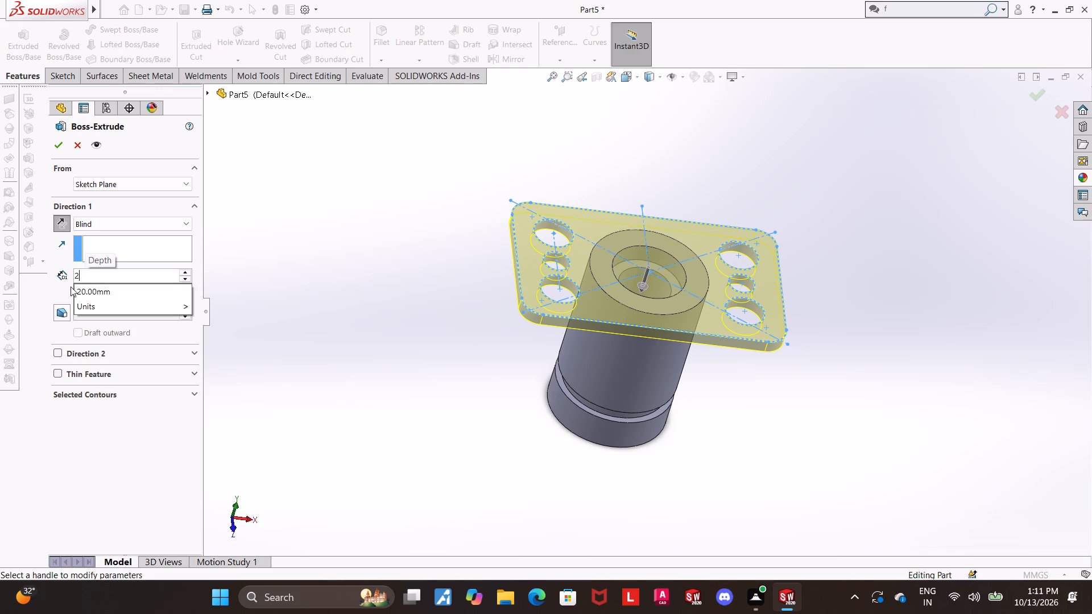
{"action": "key", "text": "0"}
{"action": "key", "text": "Return"}
{"action": "left_click", "coordinate": [51, 147]}
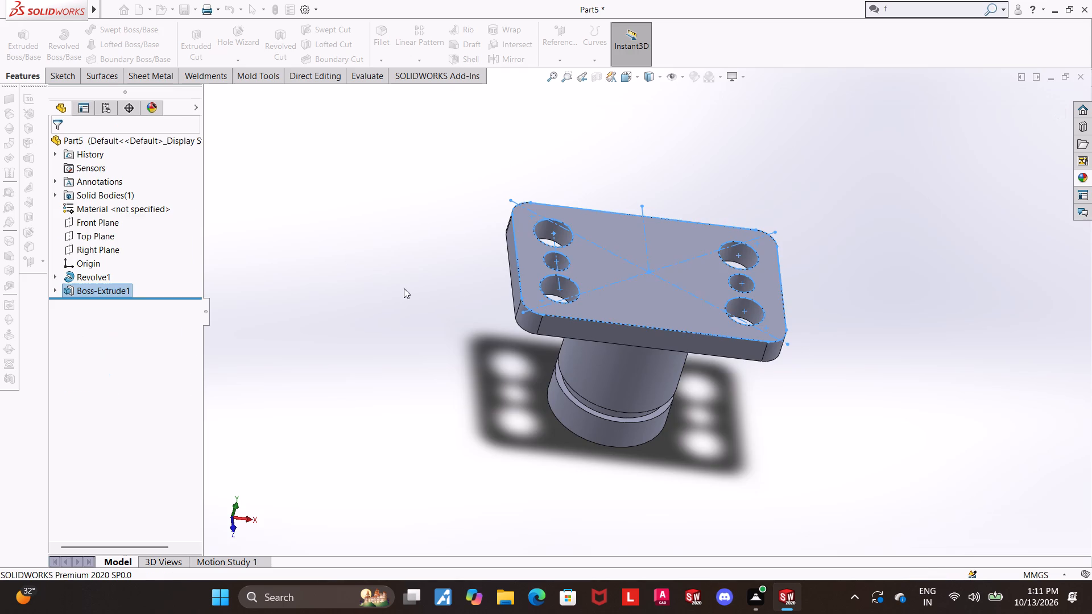
{"action": "left_click", "coordinate": [404, 289]}
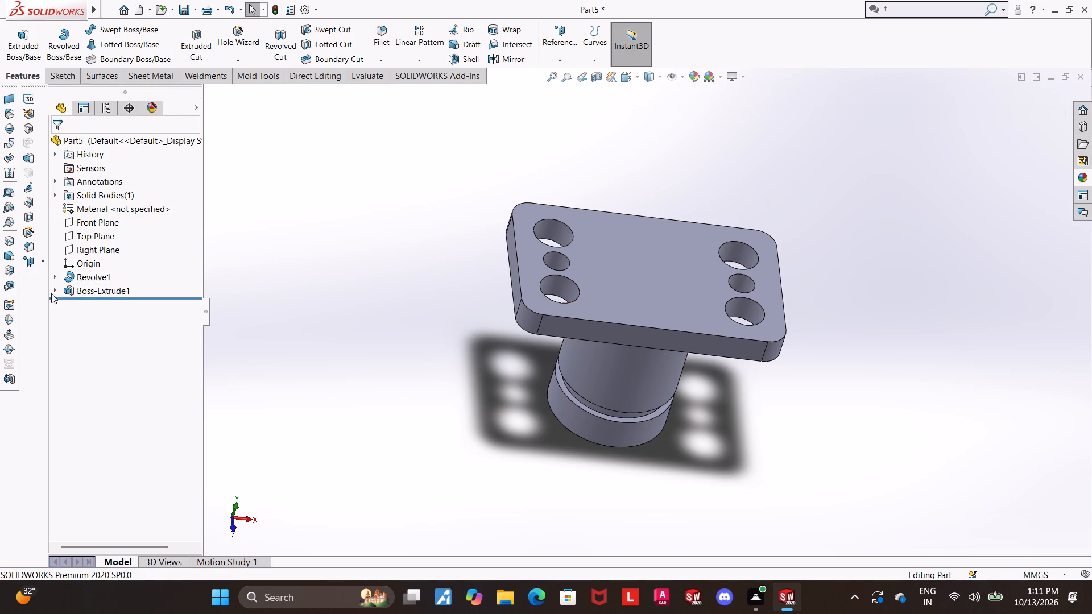
Reopen the extruded plate's sketch and convert the cylinder's outer circular edge into it, and exit the sketch.
{"action": "left_click", "coordinate": [52, 292]}
{"action": "left_click", "coordinate": [52, 289]}
{"action": "left_click", "coordinate": [60, 288]}
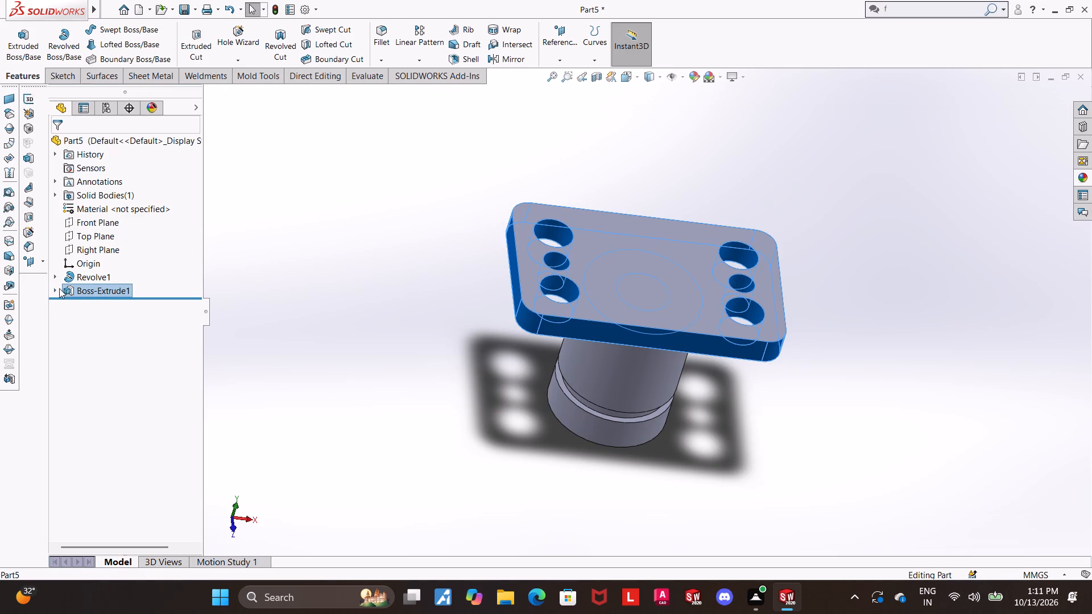
{"action": "left_click", "coordinate": [97, 306]}
{"action": "left_click", "coordinate": [104, 273]}
{"action": "left_click", "coordinate": [105, 298]}
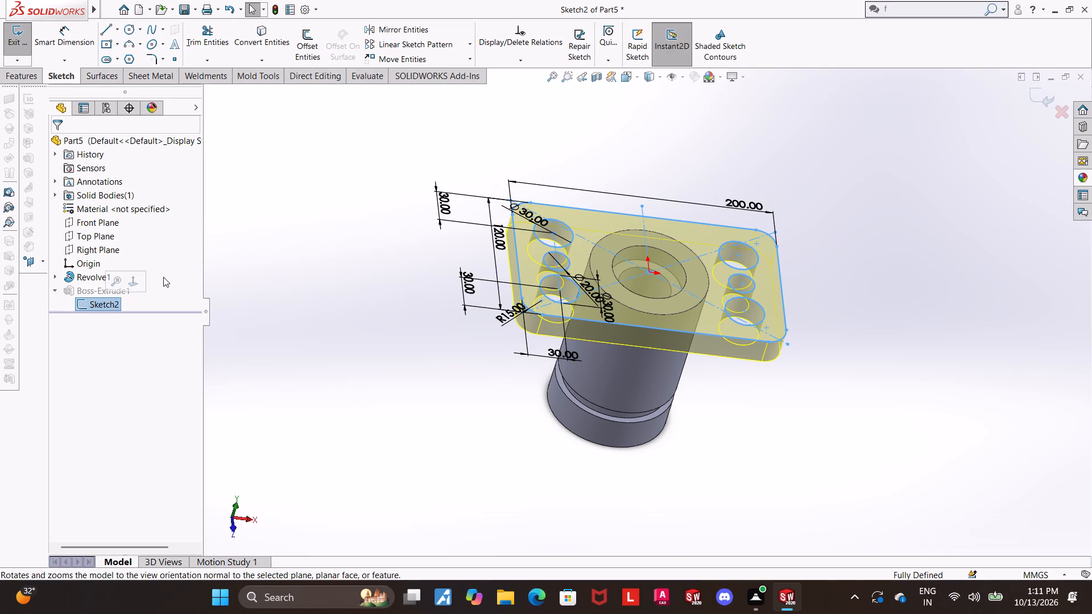
{"action": "left_click", "coordinate": [136, 281]}
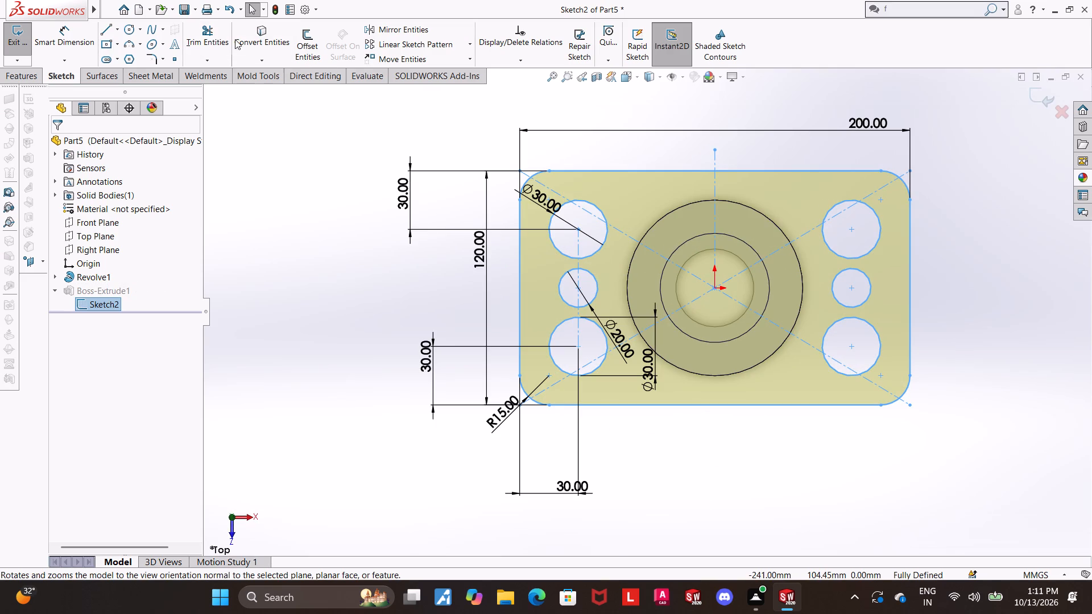
{"action": "left_click", "coordinate": [264, 39]}
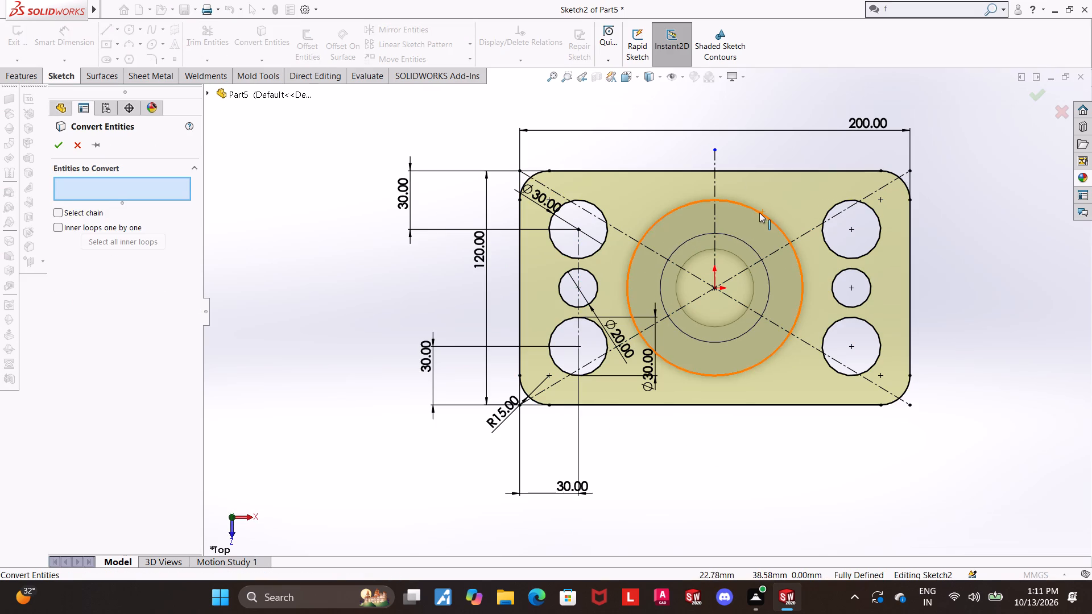
{"action": "left_click", "coordinate": [759, 213]}
{"action": "left_click", "coordinate": [59, 147]}
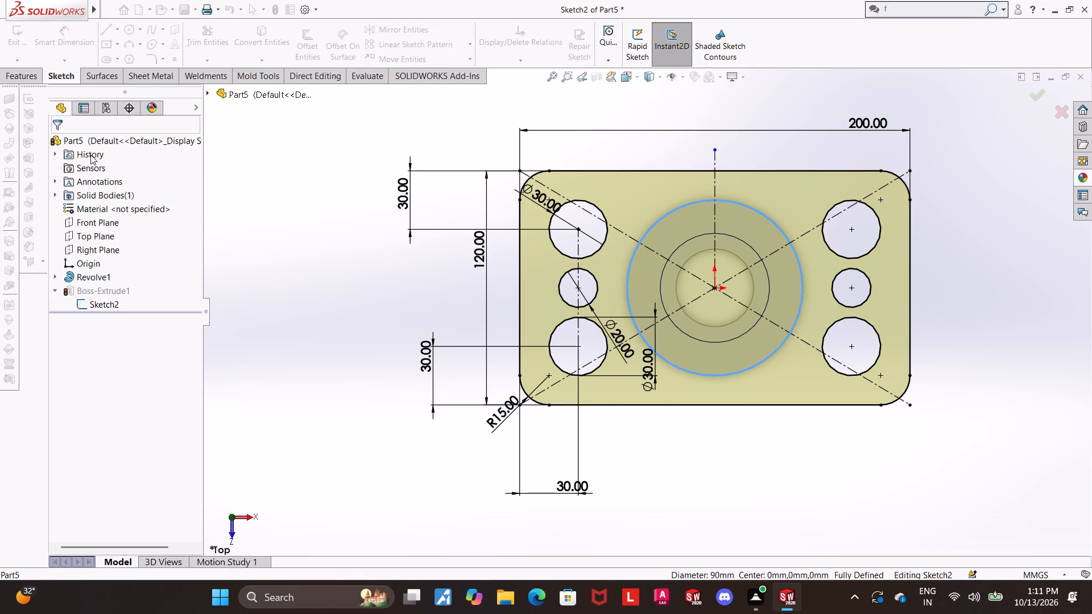
{"action": "left_click", "coordinate": [1042, 97]}
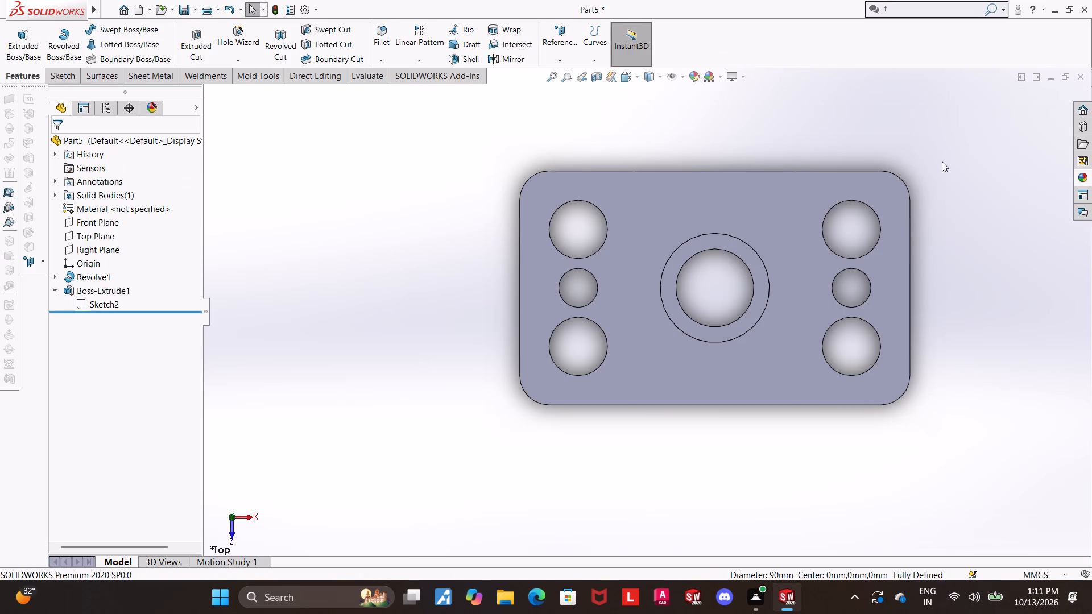
Examine the plate and cylinder from several angles, including the central bore, and finish in the isometric view.
{"action": "scroll", "coordinate": [957, 259], "scroll_direction": "up", "scroll_amount": 1}
{"action": "middle_click_drag", "start_coordinate": [963, 253], "coordinate": [973, 223]}
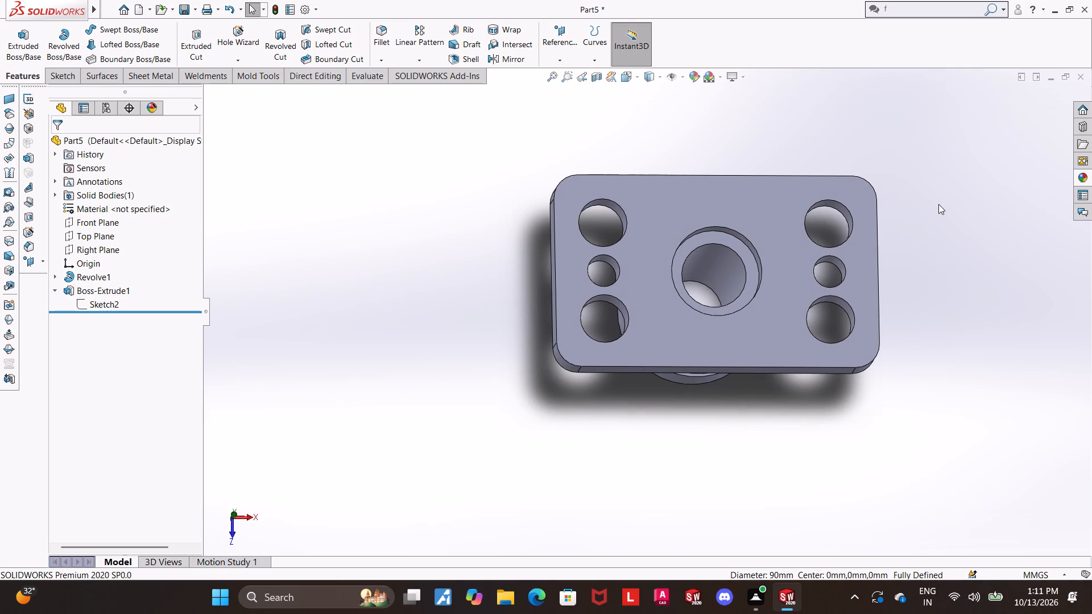
{"action": "middle_click_drag", "start_coordinate": [929, 188], "coordinate": [939, 80]}
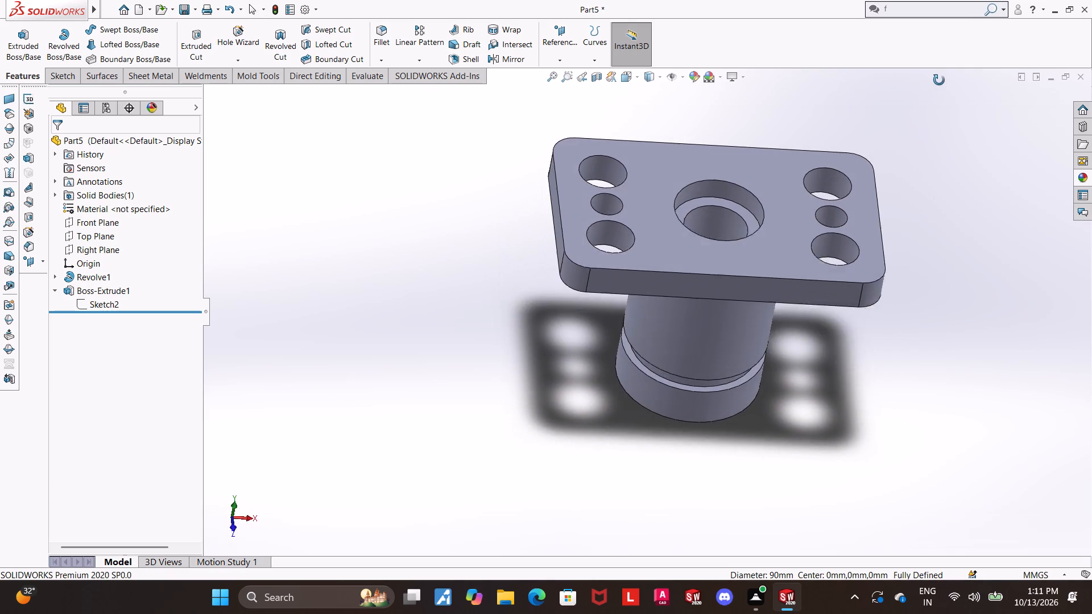
{"action": "middle_click_drag", "start_coordinate": [939, 80], "coordinate": [940, 95]}
{"action": "middle_click_drag", "start_coordinate": [863, 285], "coordinate": [835, 209]}
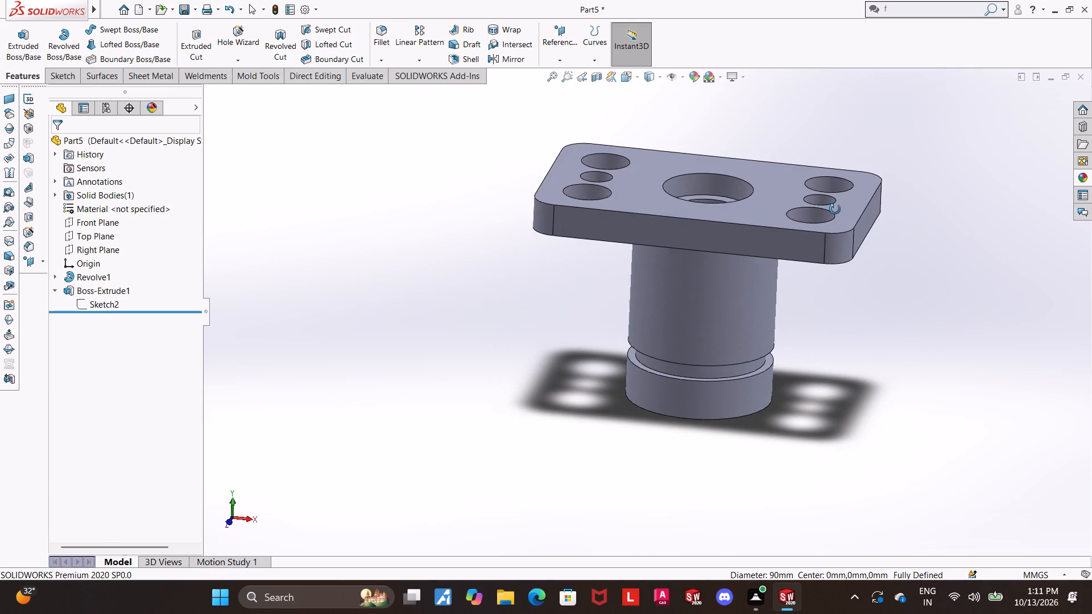
{"action": "middle_click_drag", "start_coordinate": [835, 209], "coordinate": [816, 269]}
{"action": "scroll", "coordinate": [815, 267], "scroll_direction": "down", "scroll_amount": 1}
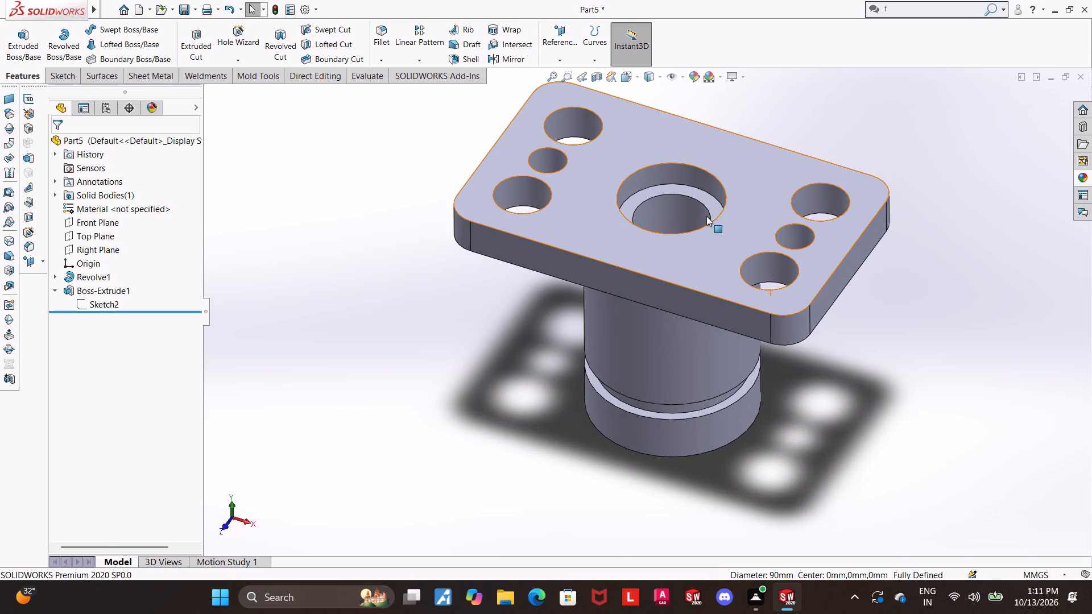
{"action": "key", "text": "ctrl+7"}
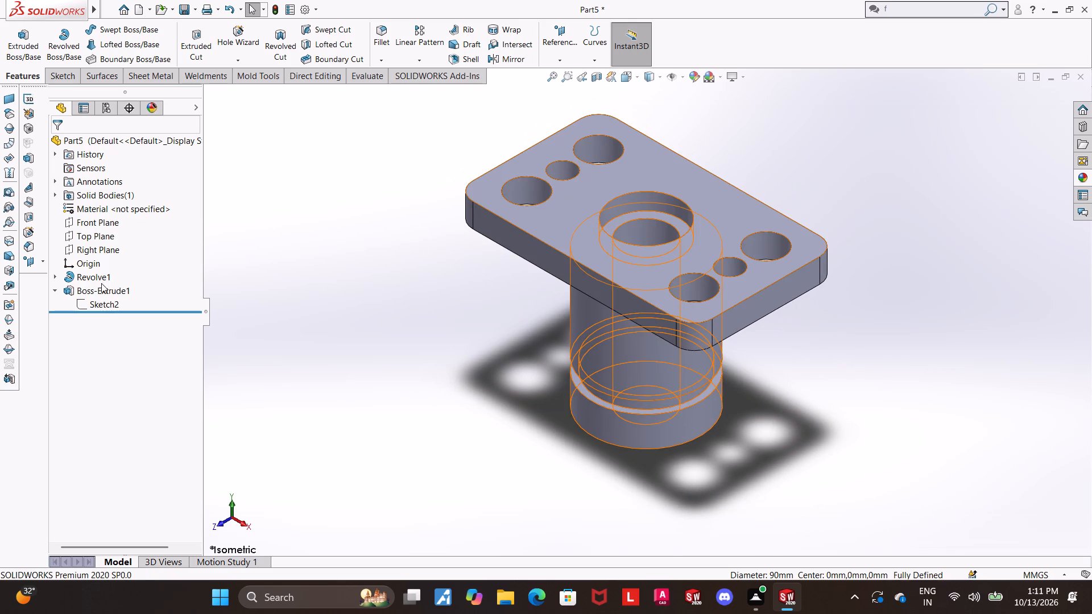
Edit the plate sketch, set the rectangle's overall length to 180 mm, and exit the sketch.
{"action": "left_click", "coordinate": [55, 288]}
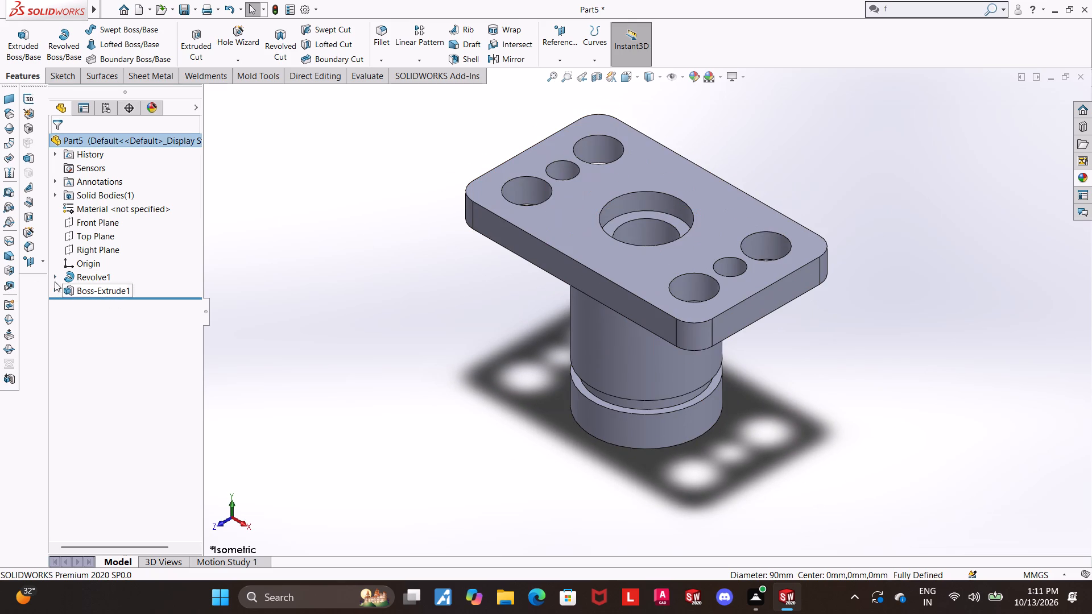
{"action": "left_click", "coordinate": [52, 291]}
{"action": "left_click", "coordinate": [94, 303]}
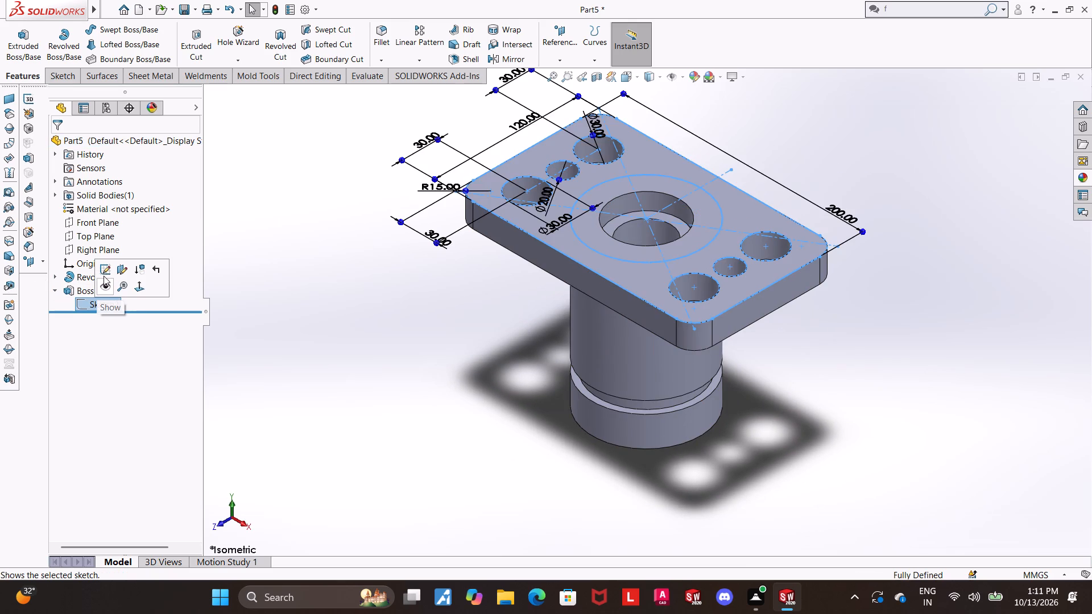
{"action": "left_click", "coordinate": [104, 276]}
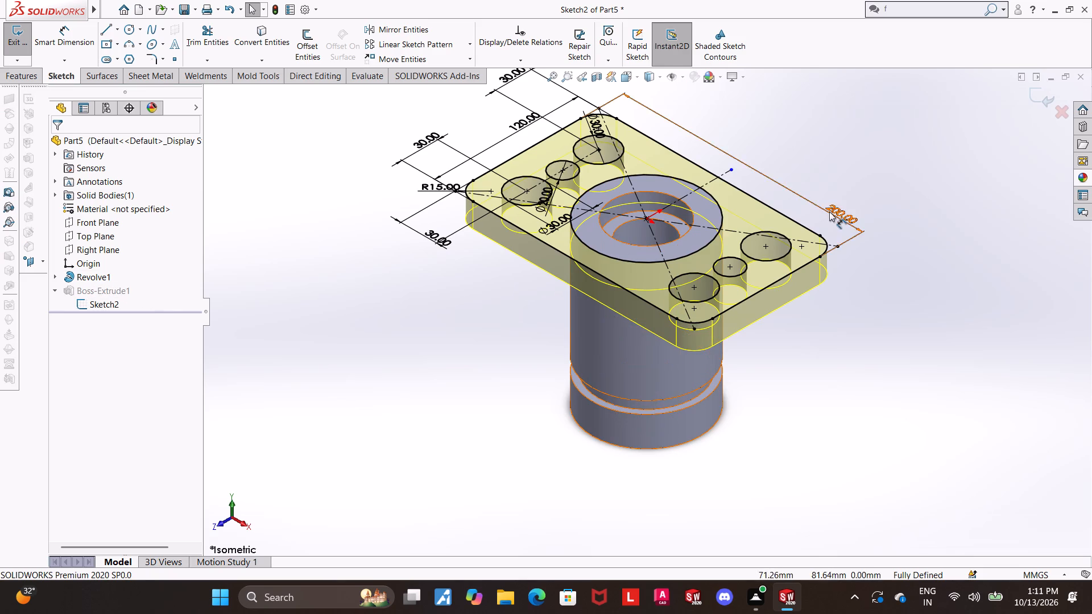
{"action": "double_click", "coordinate": [829, 211]}
{"action": "type", "text": "180"}
{"action": "key", "text": "Return"}
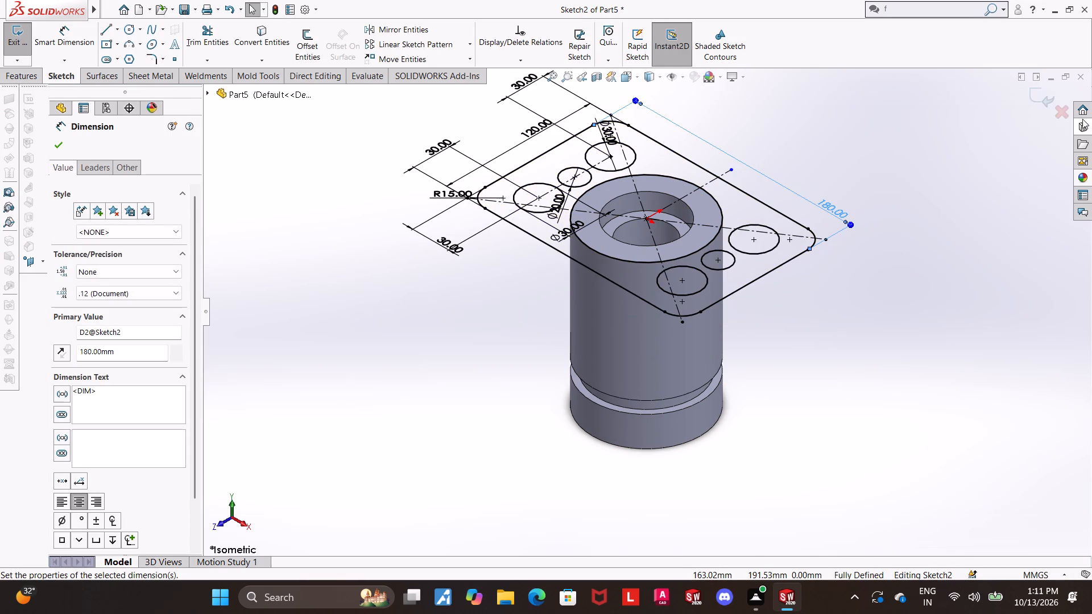
{"action": "left_click", "coordinate": [1043, 93]}
{"action": "left_click", "coordinate": [908, 149]}
On the plate's long side face, sketch a circle of about 9 mm radius centered above the origin, about 26 mm over the plate's top edge.
{"action": "scroll", "coordinate": [858, 171], "scroll_direction": "up", "scroll_amount": 1}
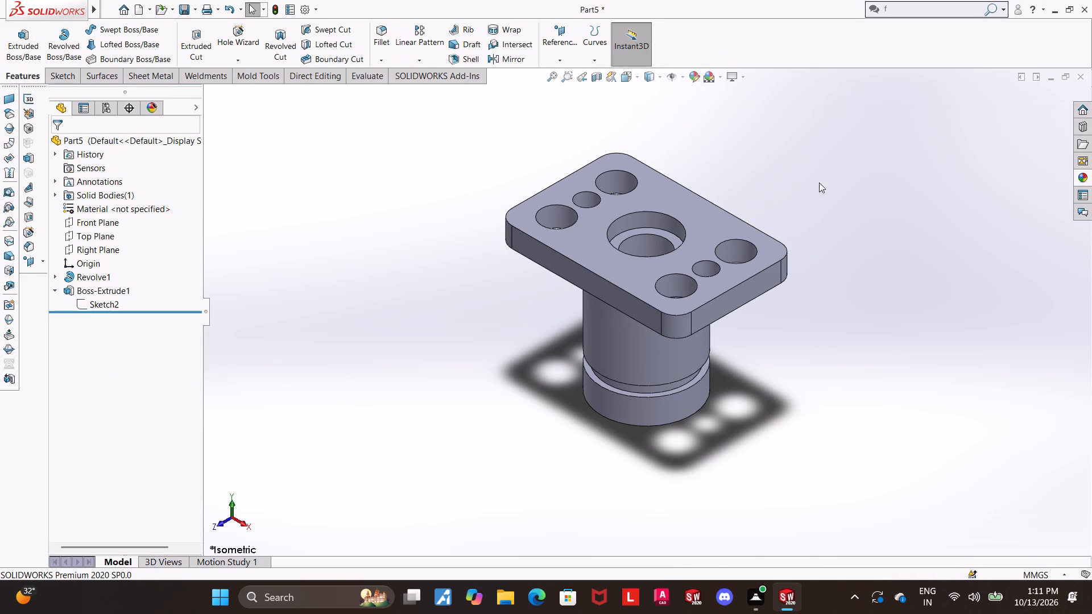
{"action": "scroll", "coordinate": [713, 155], "scroll_direction": "down", "scroll_amount": 1}
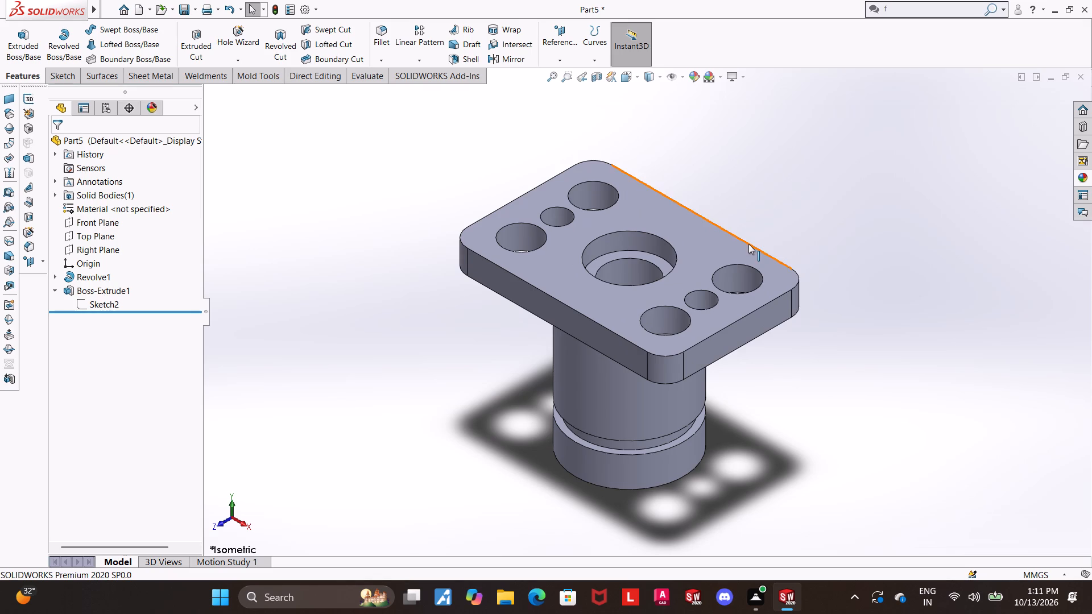
{"action": "middle_click_drag", "start_coordinate": [843, 193], "coordinate": [817, 204]}
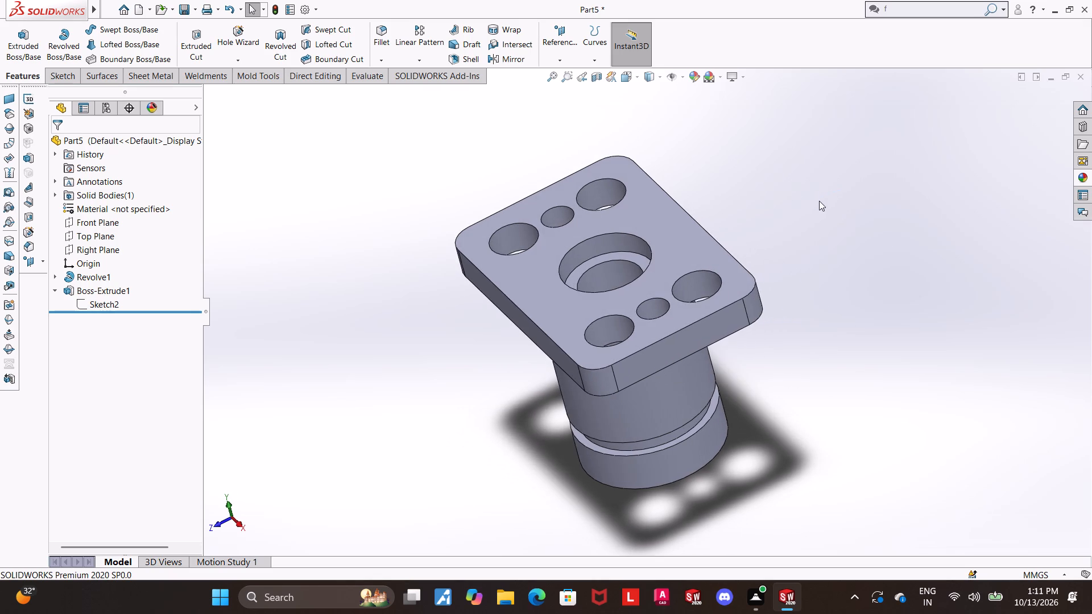
{"action": "middle_click_drag", "start_coordinate": [743, 239], "coordinate": [725, 245]}
{"action": "middle_click_drag", "start_coordinate": [722, 245], "coordinate": [698, 244]}
{"action": "left_click", "coordinate": [667, 226]}
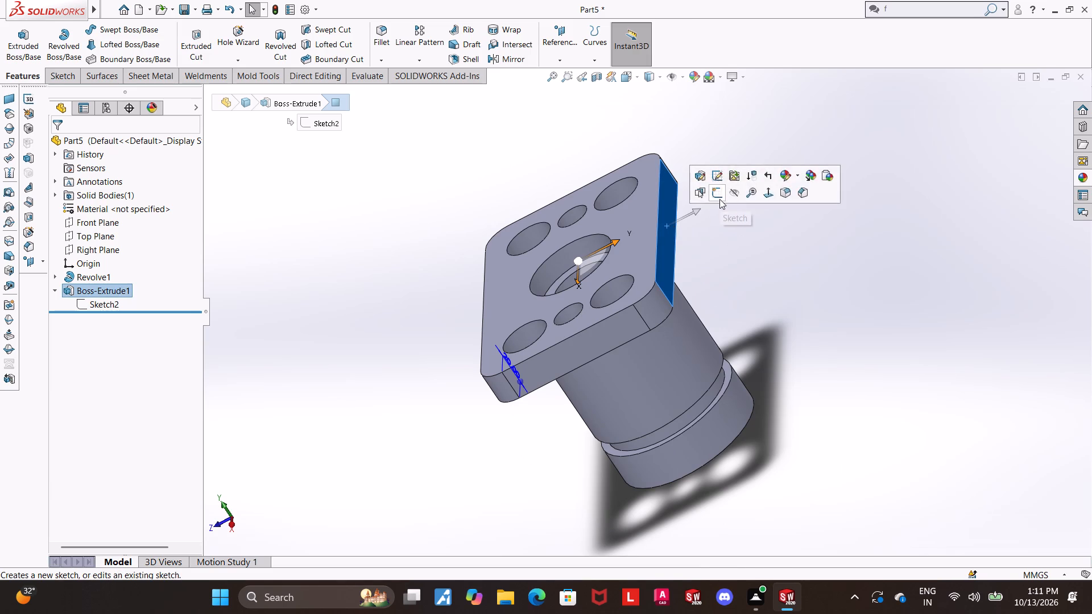
{"action": "left_click", "coordinate": [719, 198]}
{"action": "left_click", "coordinate": [82, 321]}
{"action": "left_click", "coordinate": [114, 300]}
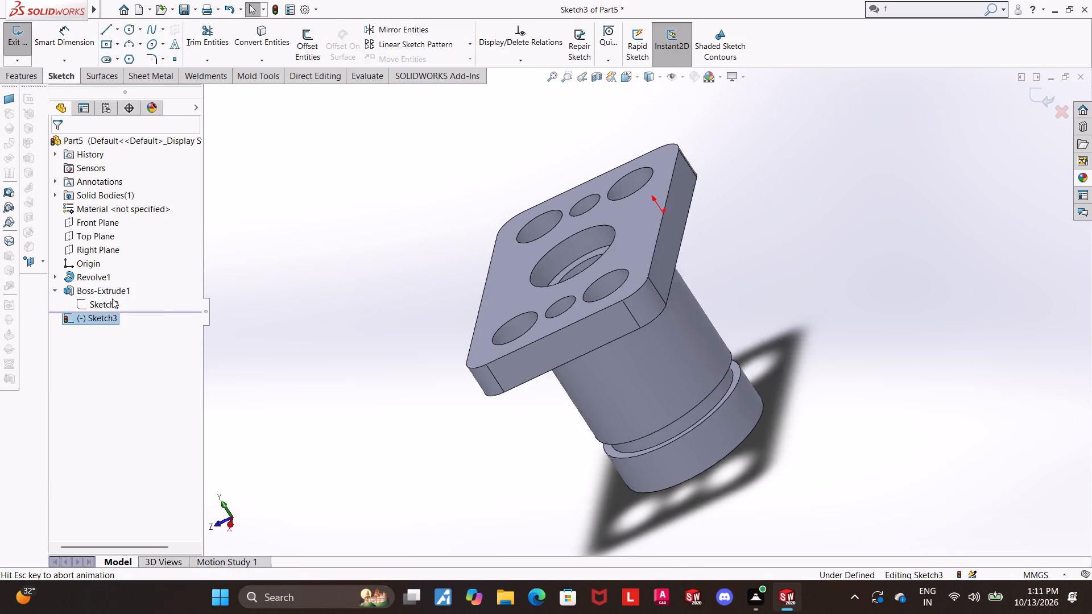
{"action": "scroll", "coordinate": [859, 287], "scroll_direction": "up", "scroll_amount": 5}
{"action": "scroll", "coordinate": [602, 159], "scroll_direction": "down", "scroll_amount": 2}
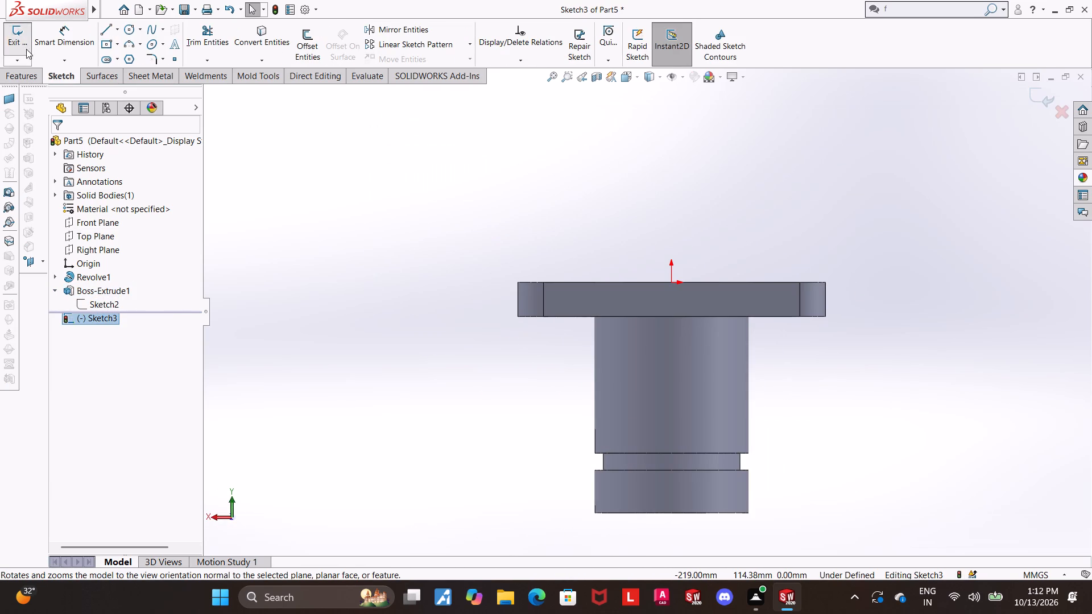
{"action": "left_click", "coordinate": [127, 31]}
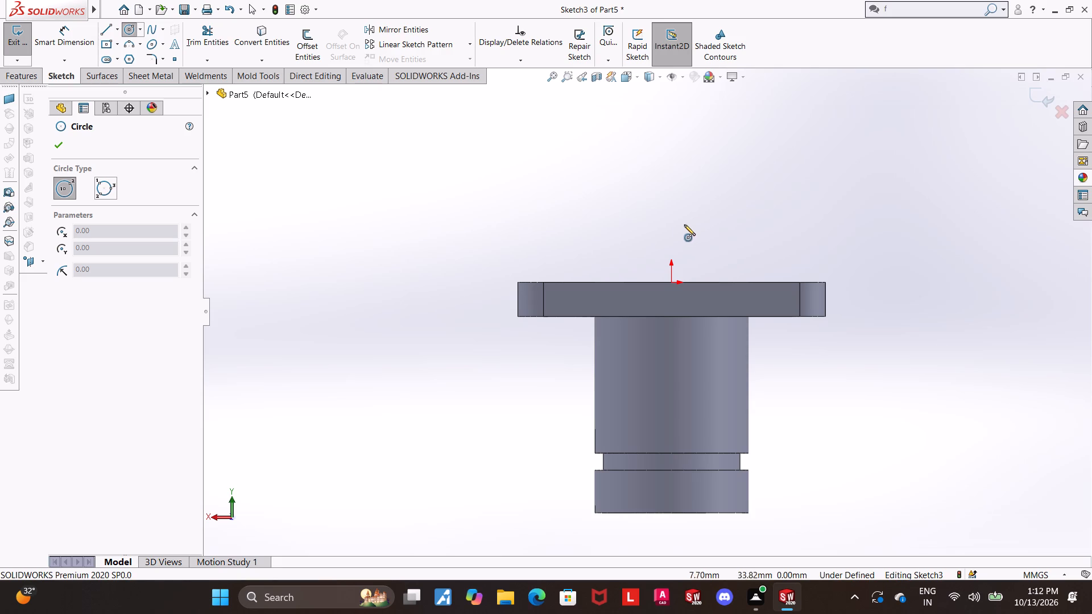
{"action": "left_click", "coordinate": [672, 238]}
{"action": "left_click", "coordinate": [687, 236]}
{"action": "key", "text": "Escape"}
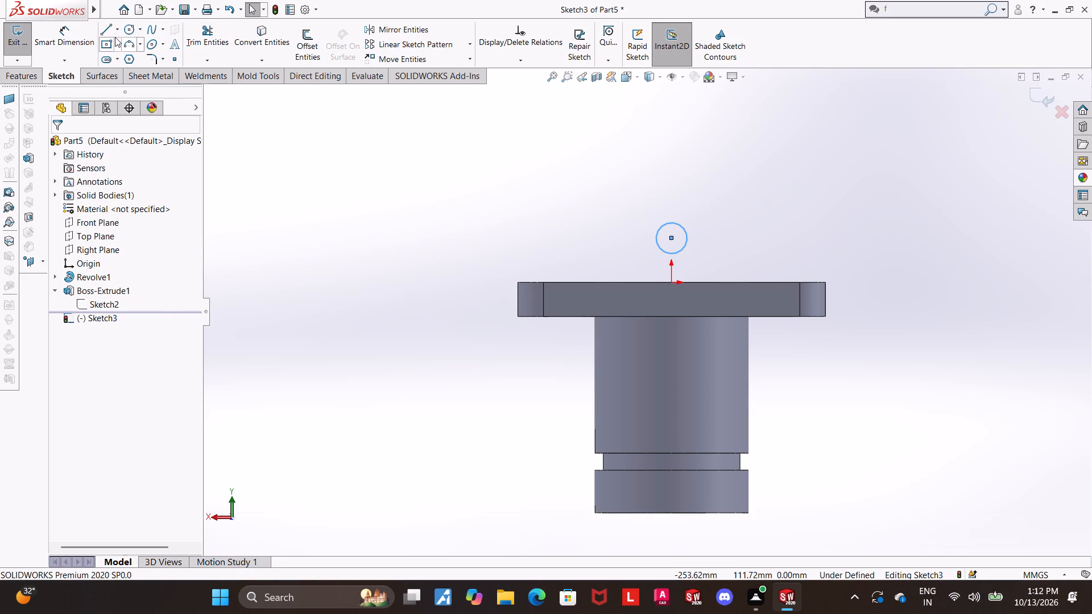
Connect the circle's two side quadrants with lines running about 26 mm down to the plate's top edge and across it.
{"action": "left_click", "coordinate": [111, 29]}
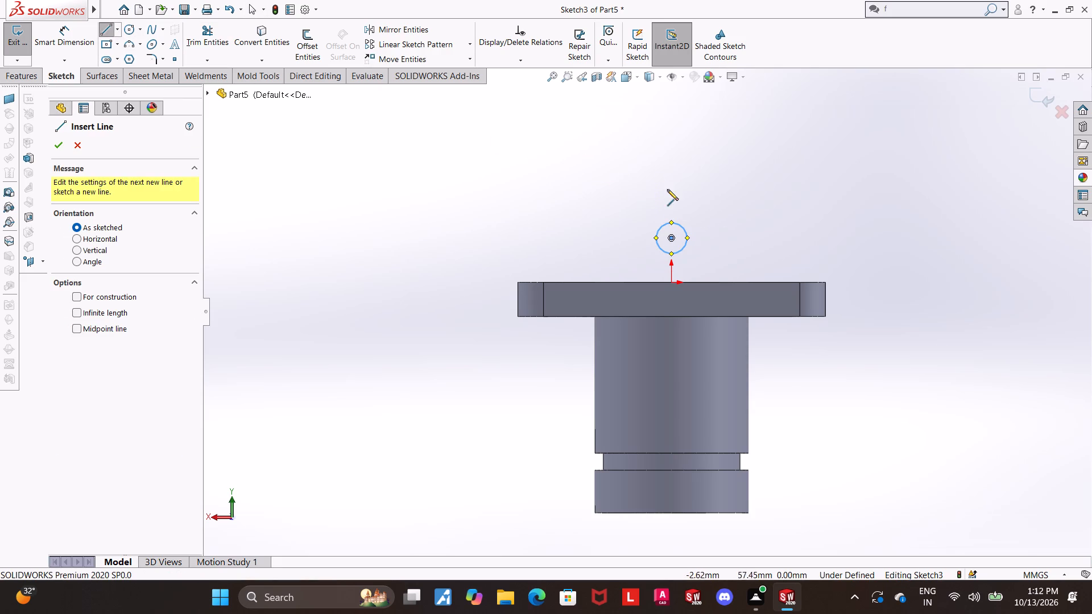
{"action": "left_click", "coordinate": [657, 237]}
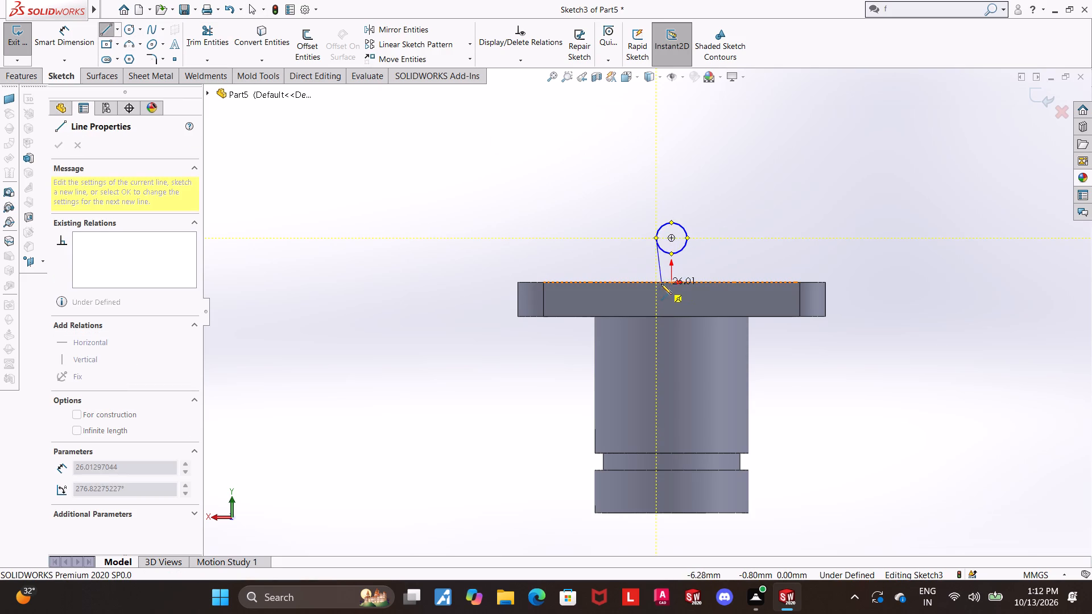
{"action": "left_click", "coordinate": [656, 284]}
{"action": "left_click", "coordinate": [690, 280]}
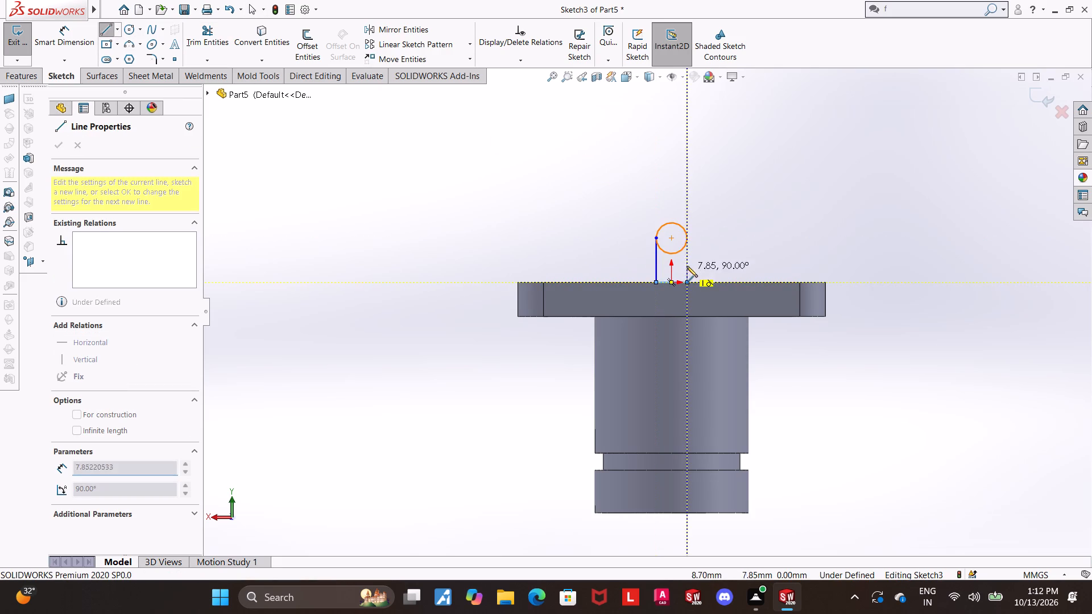
{"action": "left_click", "coordinate": [688, 239]}
{"action": "key", "text": "Escape"}
{"action": "key", "text": "Escape"}
{"action": "key", "text": "Escape"}
Trim away the circle's lower half between the two vertical lines to leave a round-topped profile.
{"action": "scroll", "coordinate": [686, 240], "scroll_direction": "down", "scroll_amount": 2}
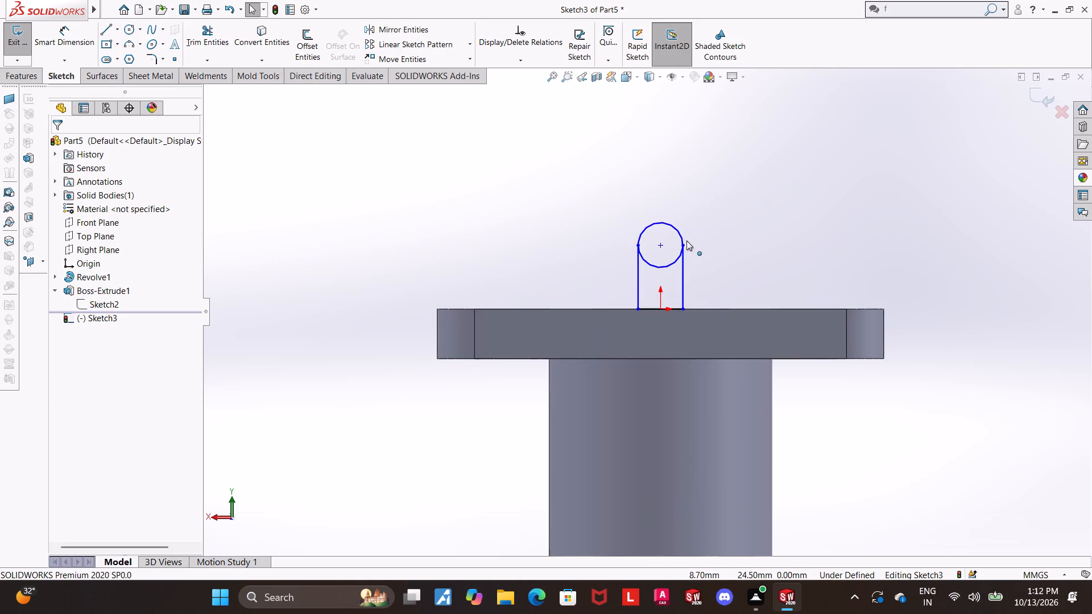
{"action": "scroll", "coordinate": [676, 249], "scroll_direction": "down", "scroll_amount": 2}
{"action": "left_click_drag", "start_coordinate": [214, 42], "coordinate": [219, 44]}
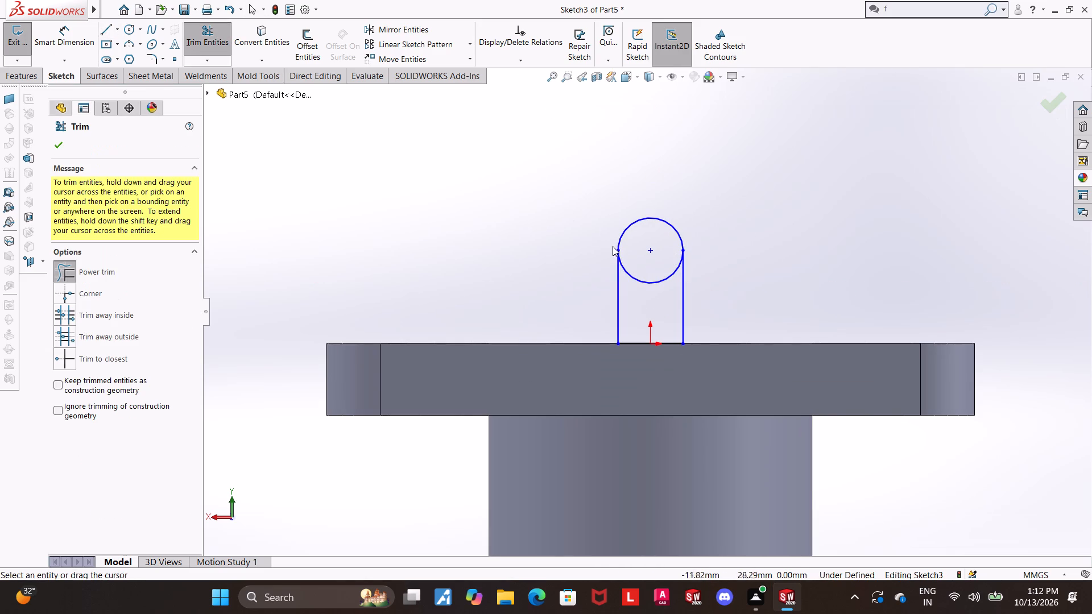
{"action": "left_click_drag", "start_coordinate": [640, 268], "coordinate": [640, 282]}
{"action": "key", "text": "Escape"}
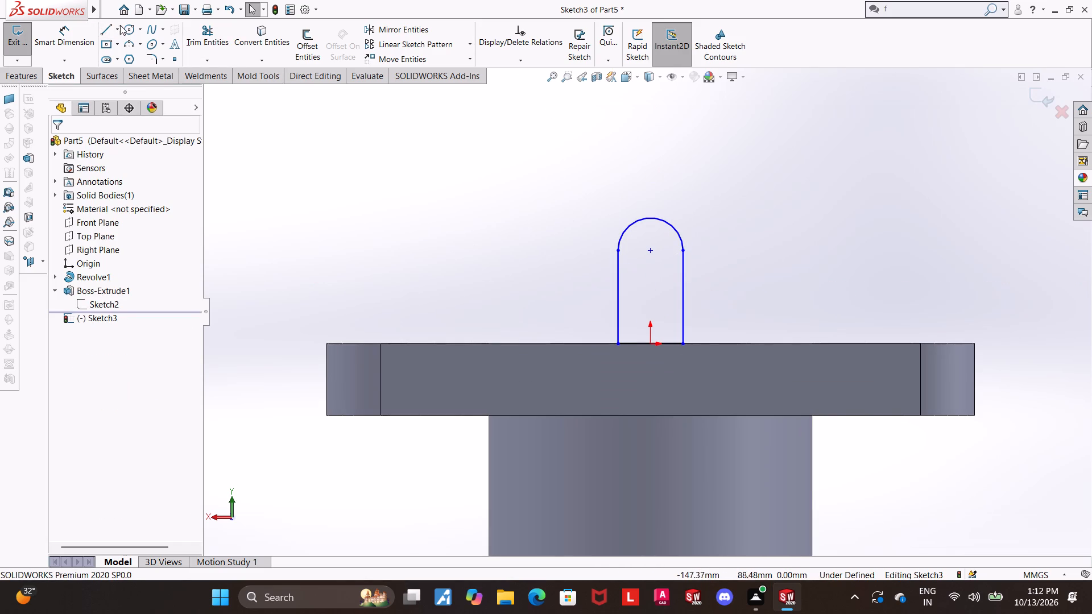
Sketch a circle about 9.5 mm in diameter inside the round-topped profile, concentric with its top arc.
{"action": "double_click", "coordinate": [129, 32]}
{"action": "left_click", "coordinate": [653, 252]}
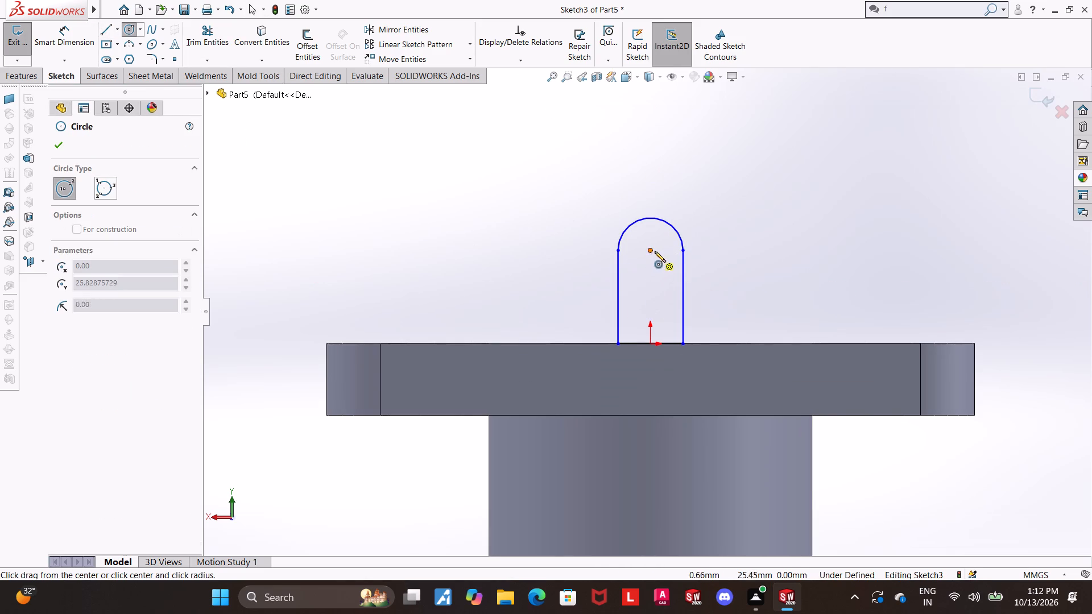
{"action": "left_click", "coordinate": [667, 256]}
{"action": "key", "text": "Escape"}
{"action": "key", "text": "Escape"}
{"action": "key", "text": "Escape"}
Dimension the profile's top arc with a radius of 15 mm.
{"action": "left_click", "coordinate": [67, 37]}
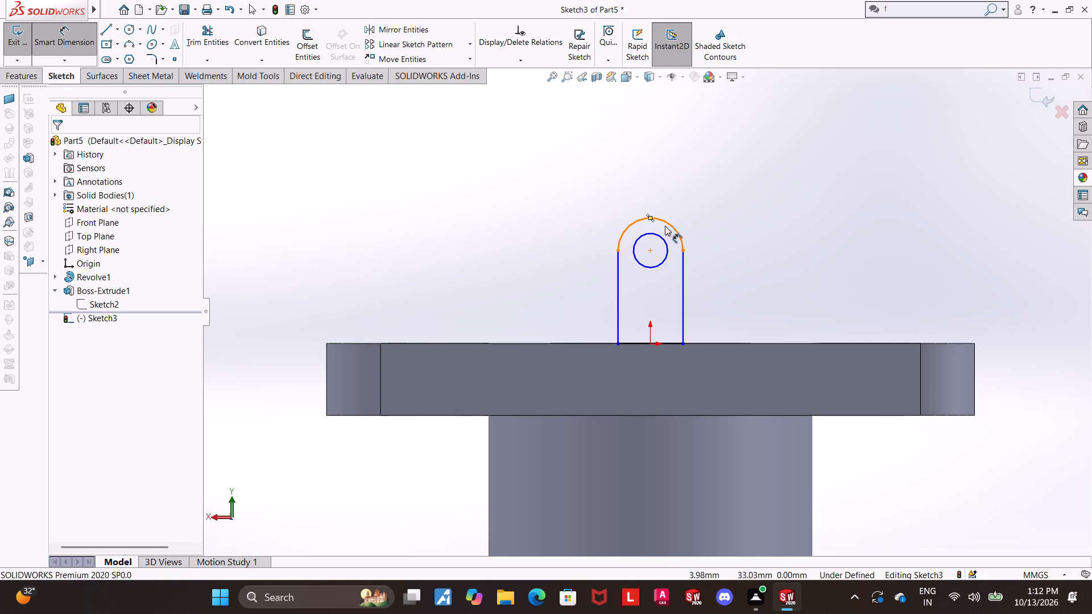
{"action": "scroll", "coordinate": [702, 292], "scroll_direction": "up", "scroll_amount": 1}
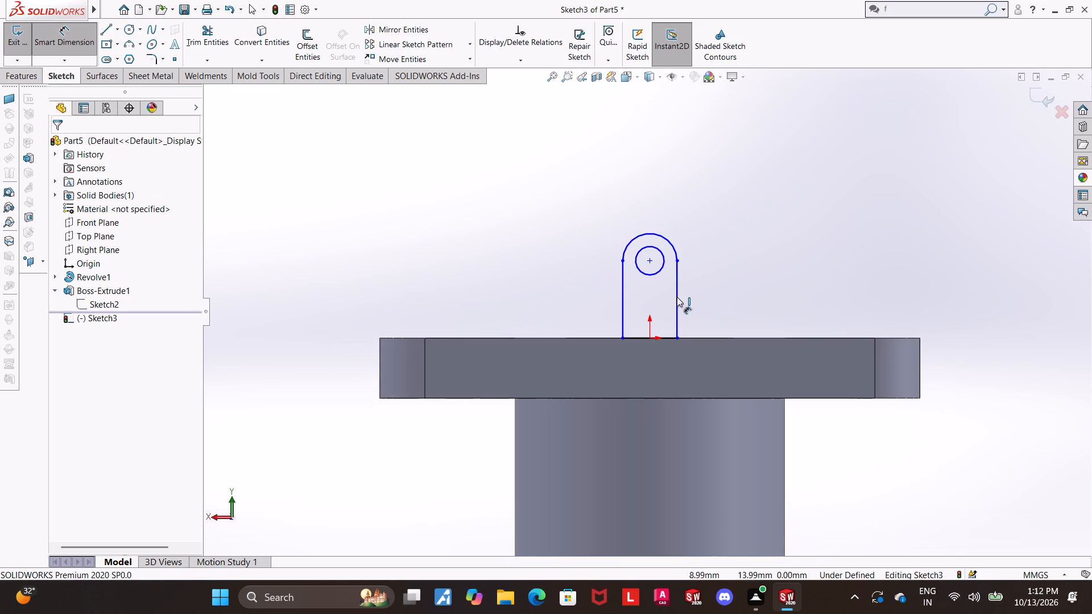
{"action": "left_click", "coordinate": [672, 243]}
{"action": "left_click", "coordinate": [707, 215]}
{"action": "type", "text": "15"}
{"action": "key", "text": "Return"}
{"action": "key", "text": "Escape"}
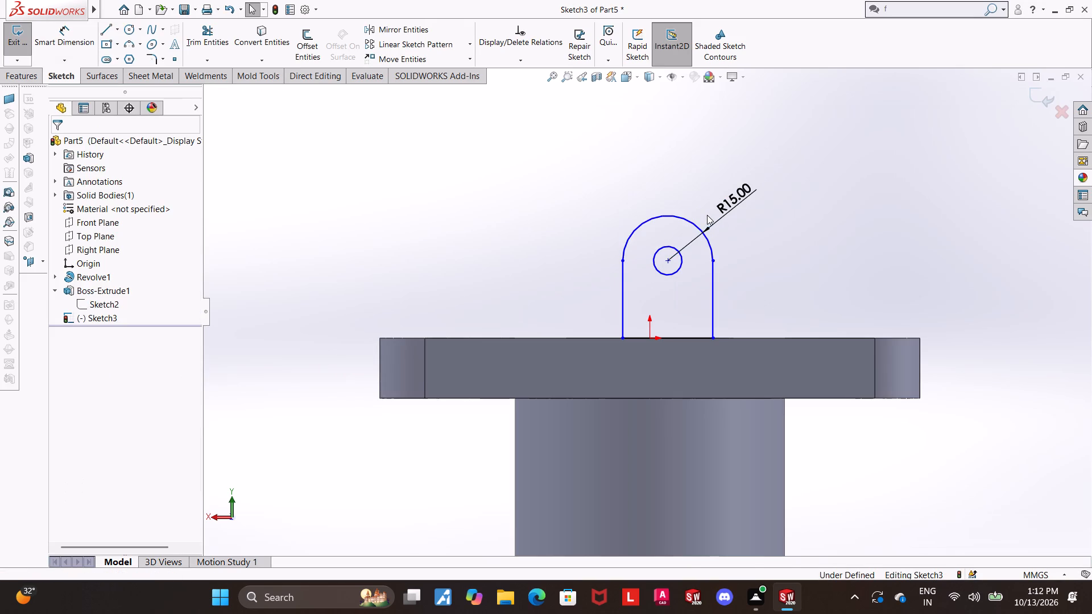
Dimension the inner circle with a diameter of 20 mm.
{"action": "left_click_drag", "start_coordinate": [66, 31], "coordinate": [73, 31]}
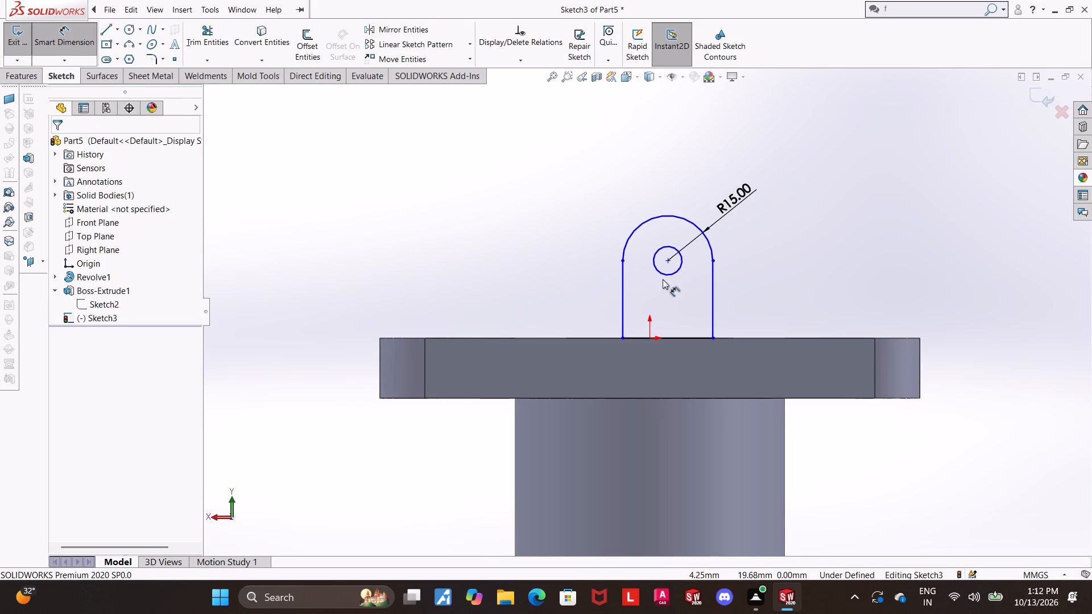
{"action": "left_click", "coordinate": [663, 275]}
{"action": "left_click", "coordinate": [659, 291]}
{"action": "type", "text": "20"}
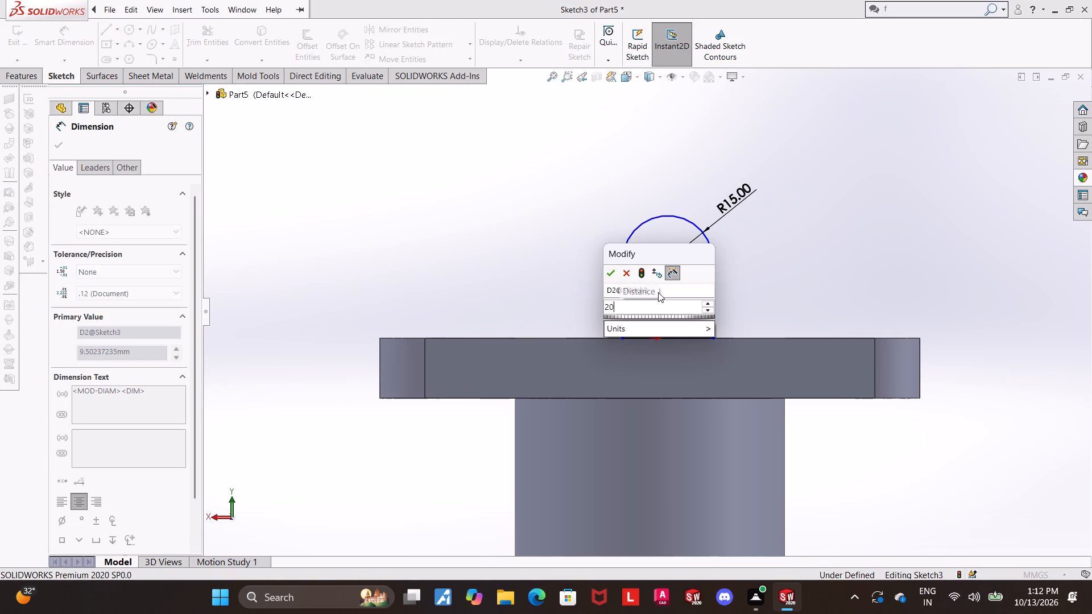
{"action": "key", "text": "Return"}
{"action": "key", "text": "Escape"}
{"action": "key", "text": "Escape"}
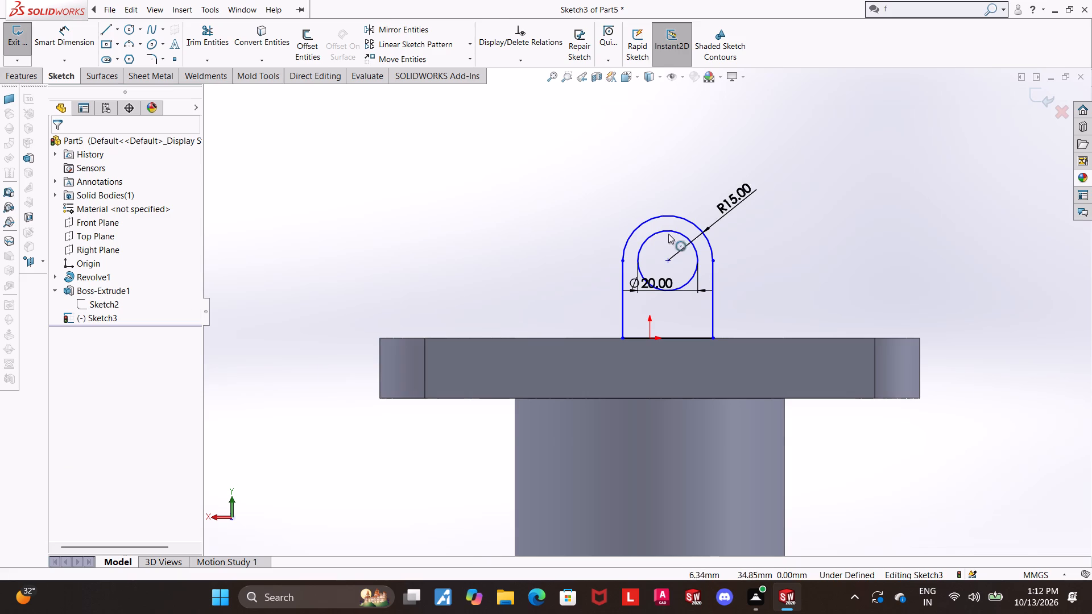
Dimension the height of the circle's center above the plate's top edge as 20 mm.
{"action": "scroll", "coordinate": [668, 234], "scroll_direction": "down", "scroll_amount": 2}
{"action": "scroll", "coordinate": [762, 251], "scroll_direction": "down", "scroll_amount": 1}
{"action": "key", "text": "Escape"}
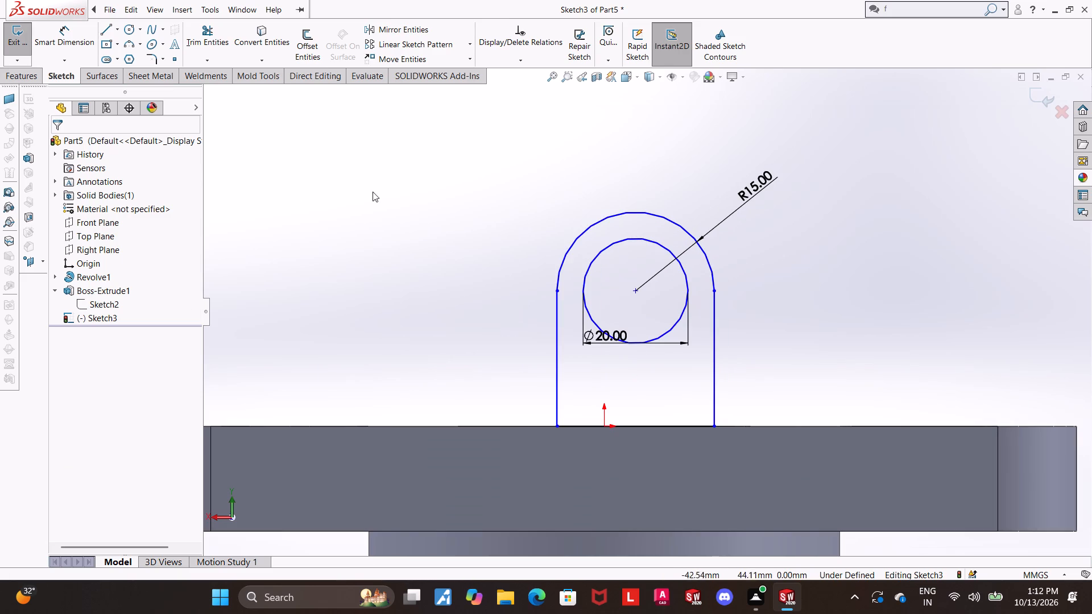
{"action": "left_click_drag", "start_coordinate": [65, 30], "coordinate": [71, 30]}
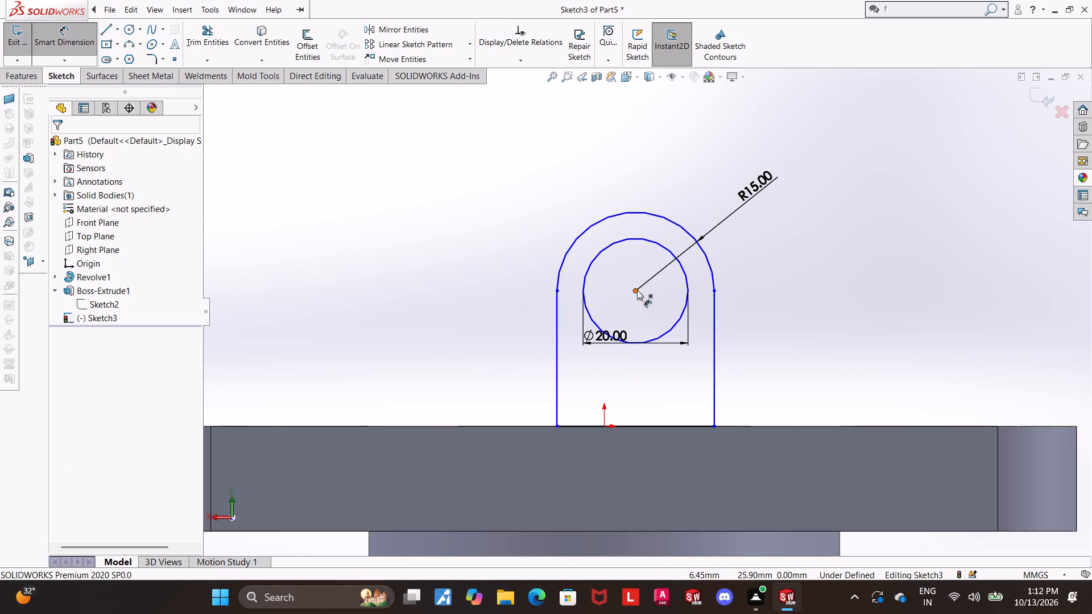
{"action": "left_click", "coordinate": [636, 290]}
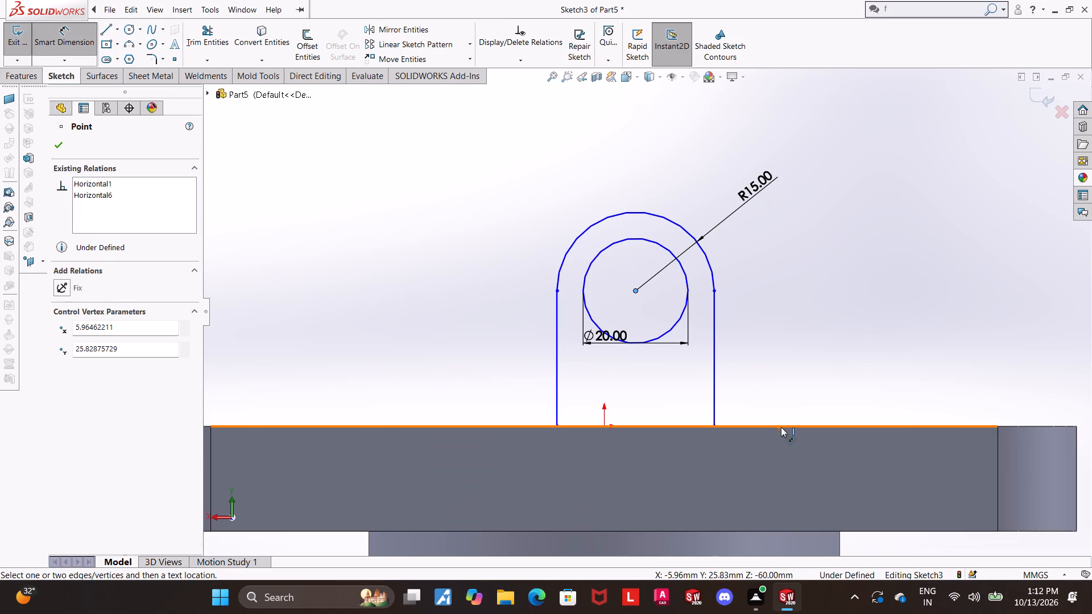
{"action": "left_click", "coordinate": [781, 427]}
{"action": "left_click", "coordinate": [787, 382]}
{"action": "key", "text": "2"}
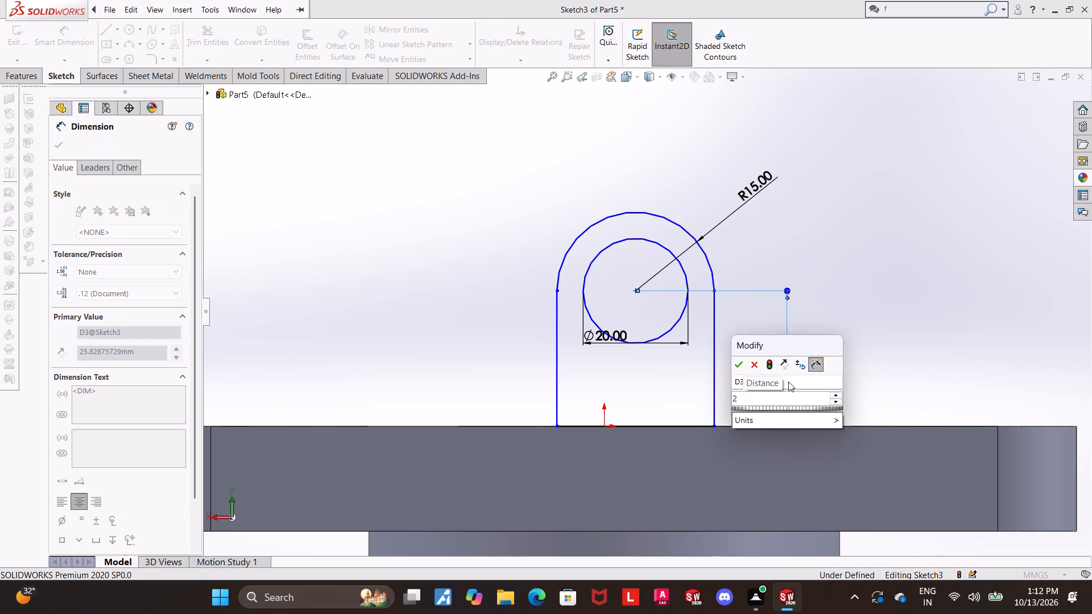
{"action": "key", "text": "0"}
{"action": "key", "text": "Return"}
{"action": "key", "text": "Escape"}
{"action": "key", "text": "Escape"}
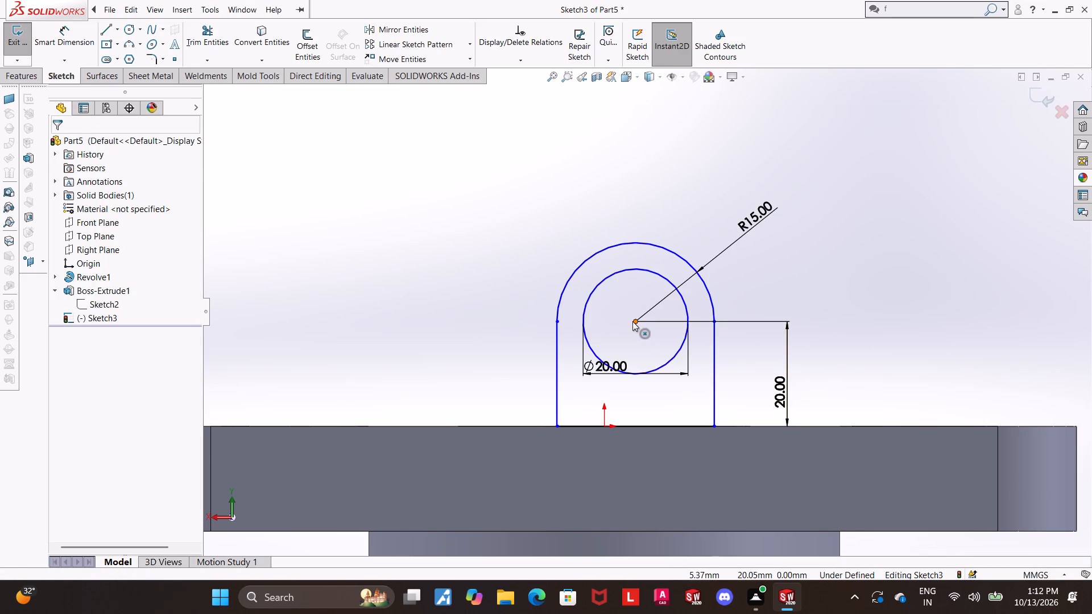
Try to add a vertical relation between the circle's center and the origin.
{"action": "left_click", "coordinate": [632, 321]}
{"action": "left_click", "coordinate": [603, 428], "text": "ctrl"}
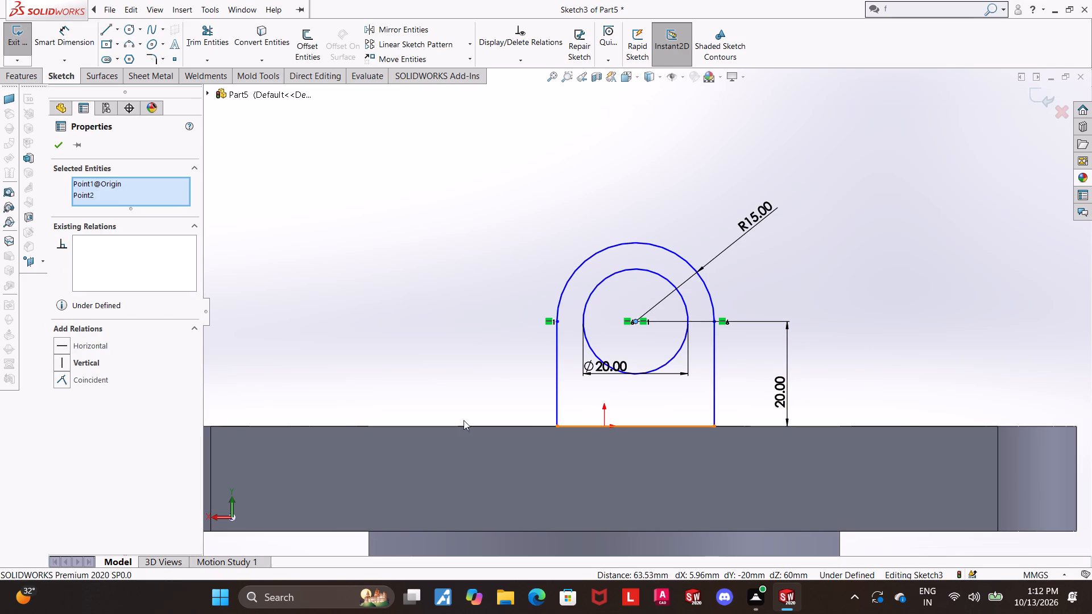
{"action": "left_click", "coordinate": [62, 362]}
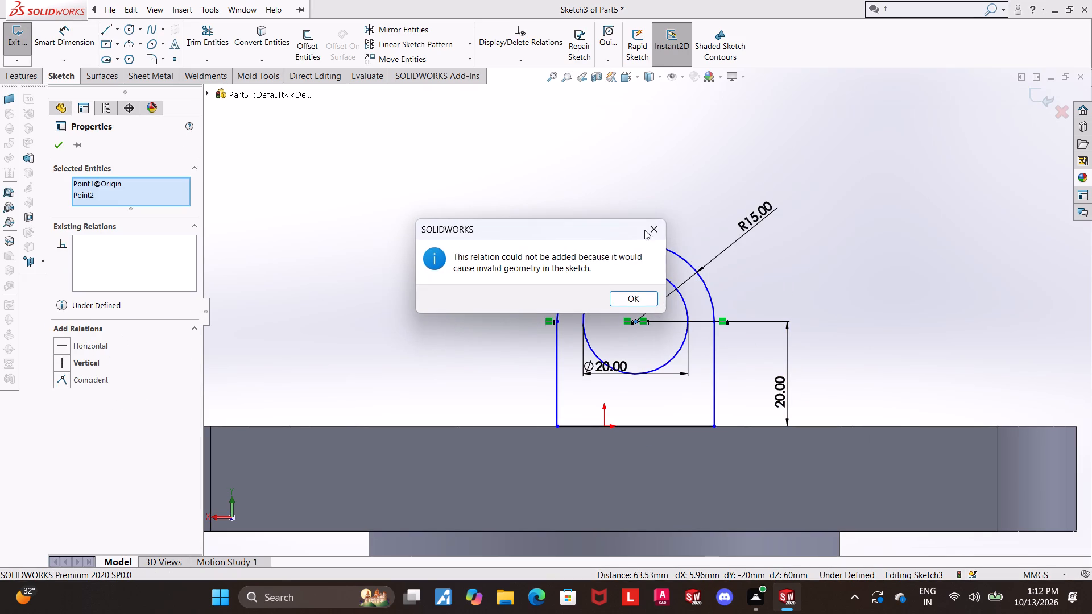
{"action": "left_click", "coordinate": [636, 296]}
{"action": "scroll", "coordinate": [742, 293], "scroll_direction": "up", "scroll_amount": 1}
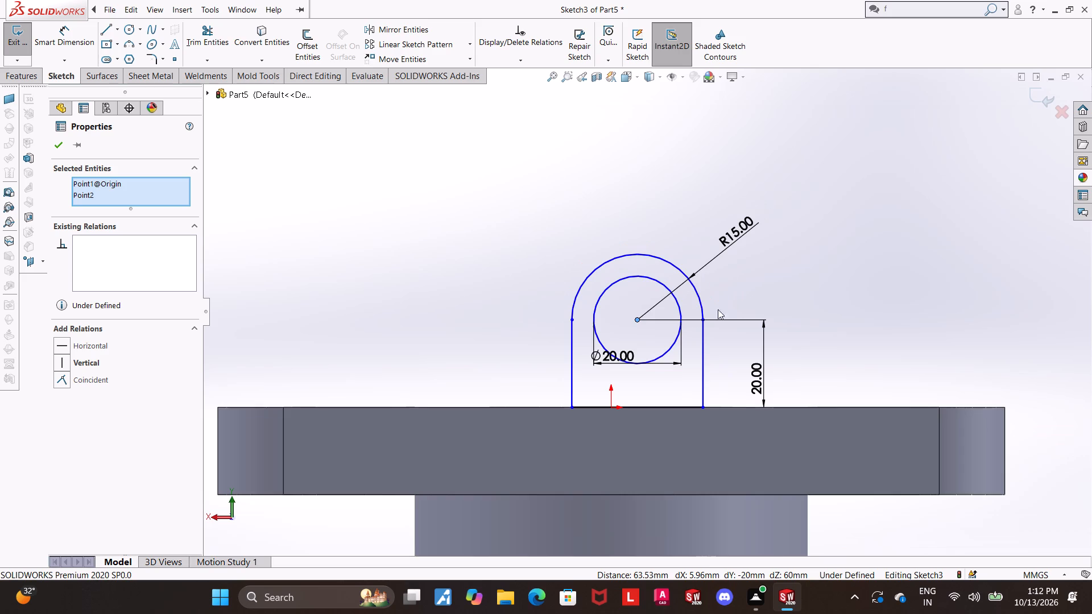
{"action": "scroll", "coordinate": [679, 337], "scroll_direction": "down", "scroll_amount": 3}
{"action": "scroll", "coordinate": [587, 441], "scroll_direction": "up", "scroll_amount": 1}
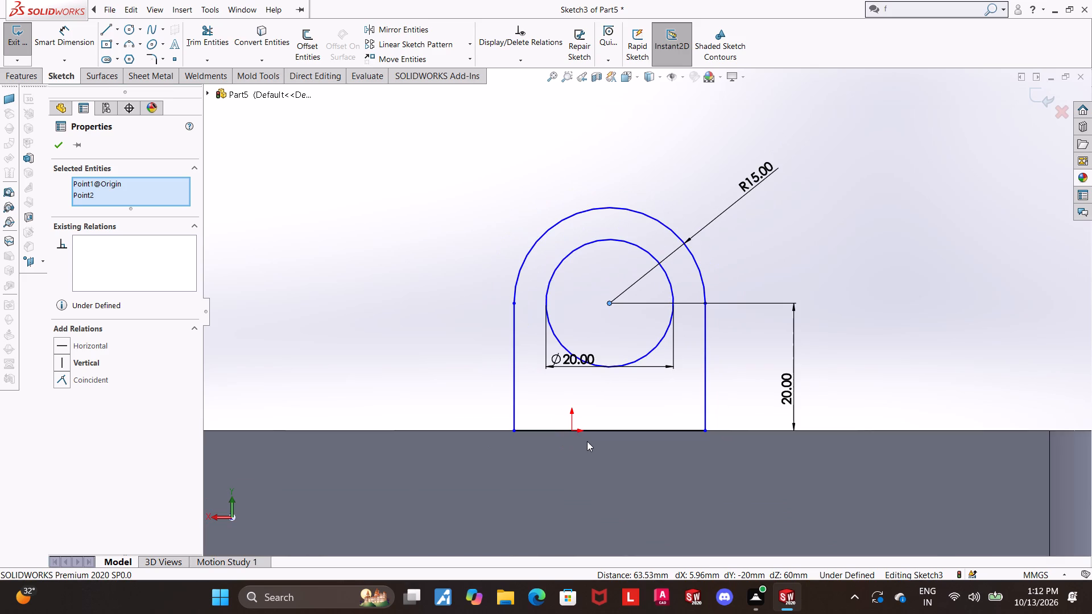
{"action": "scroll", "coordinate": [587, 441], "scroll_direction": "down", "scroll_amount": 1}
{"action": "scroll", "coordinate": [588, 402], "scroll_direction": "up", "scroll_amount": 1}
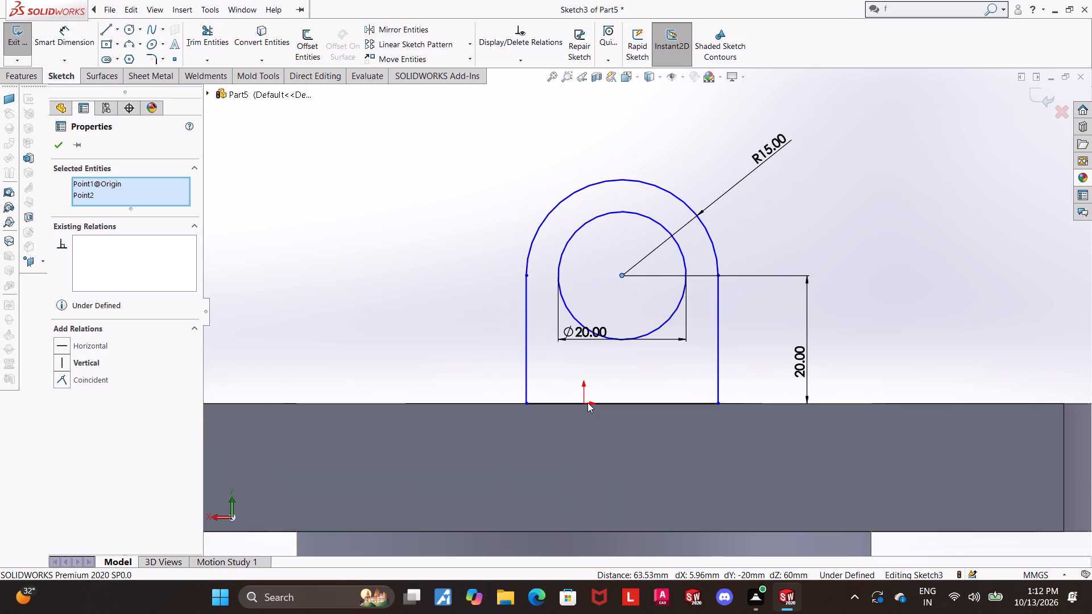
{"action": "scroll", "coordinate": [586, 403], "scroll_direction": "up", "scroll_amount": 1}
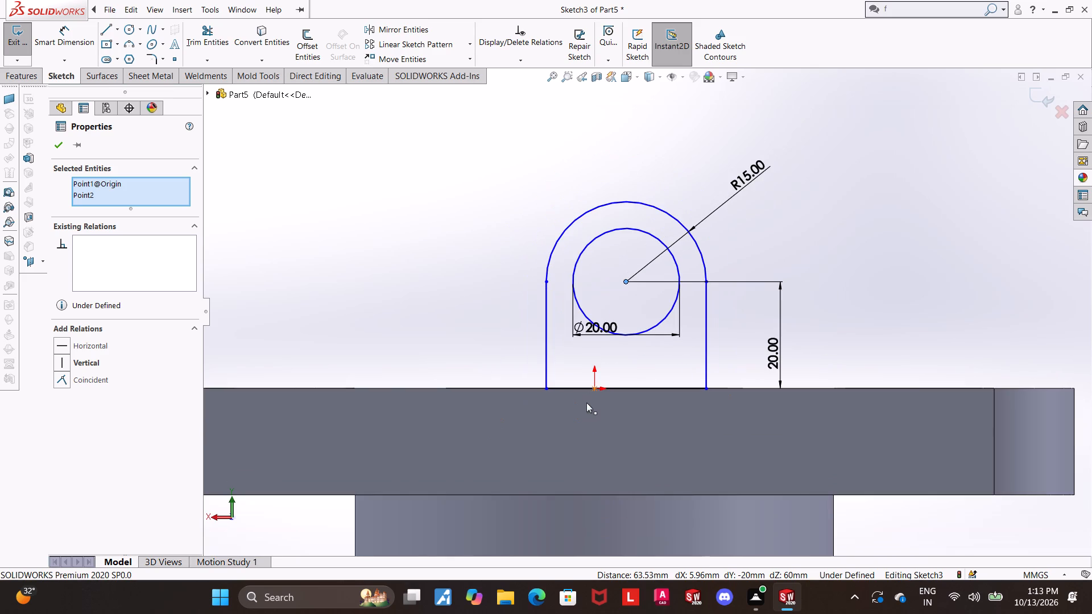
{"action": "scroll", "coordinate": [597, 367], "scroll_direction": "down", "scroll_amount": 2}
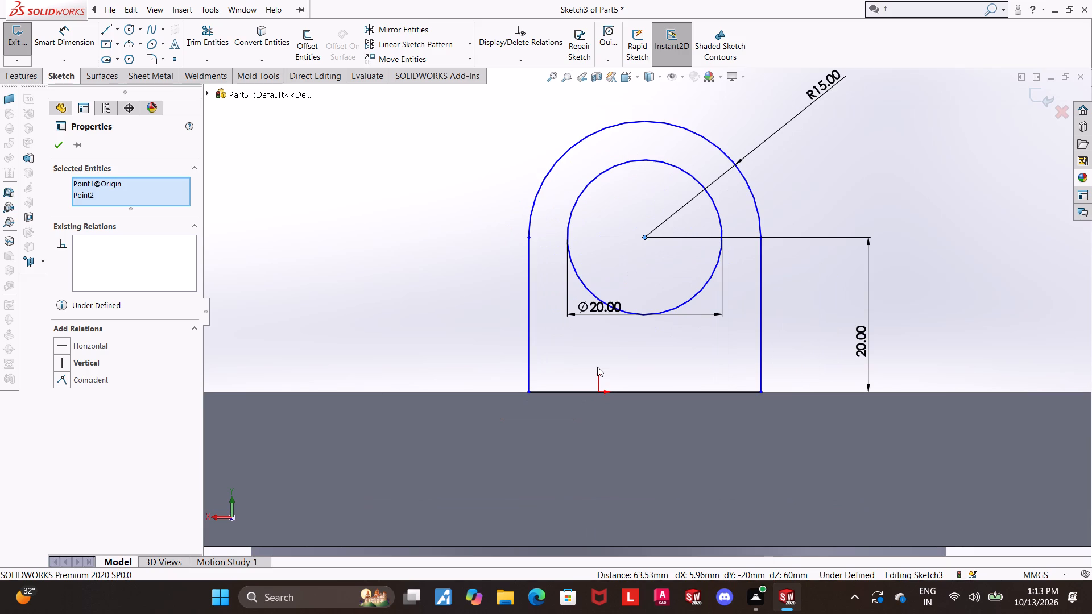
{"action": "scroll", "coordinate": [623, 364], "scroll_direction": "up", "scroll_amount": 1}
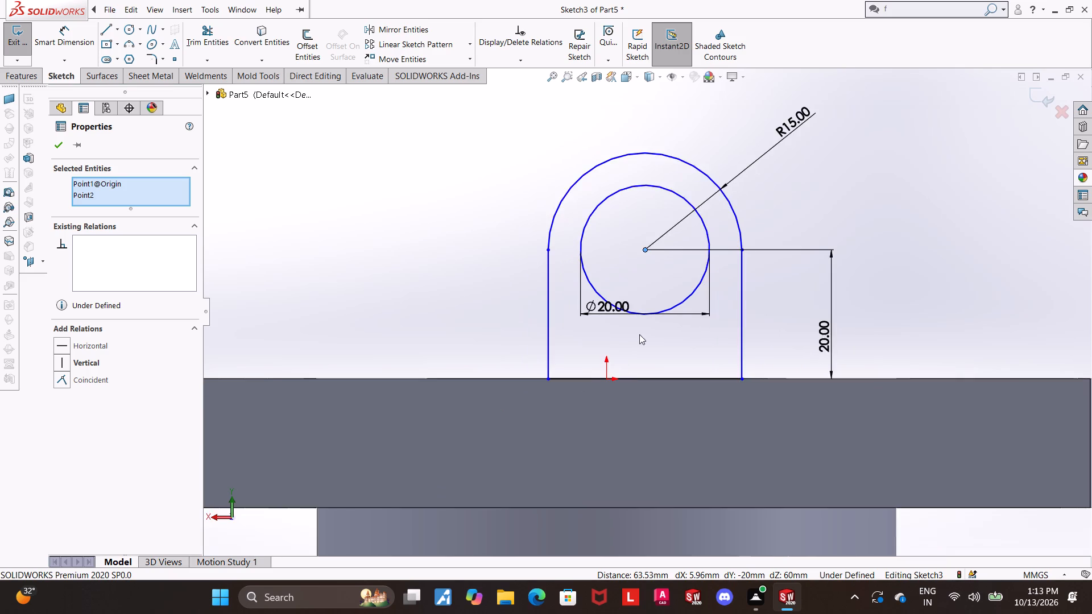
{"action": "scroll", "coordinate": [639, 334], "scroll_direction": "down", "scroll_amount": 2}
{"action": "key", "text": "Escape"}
Shift the round-topped profile along the plate's top edge until its circle center lies about 1.7 mm past the origin horizontally.
{"action": "left_click", "coordinate": [588, 395]}
{"action": "key", "text": "Escape"}
{"action": "left_click", "coordinate": [590, 396]}
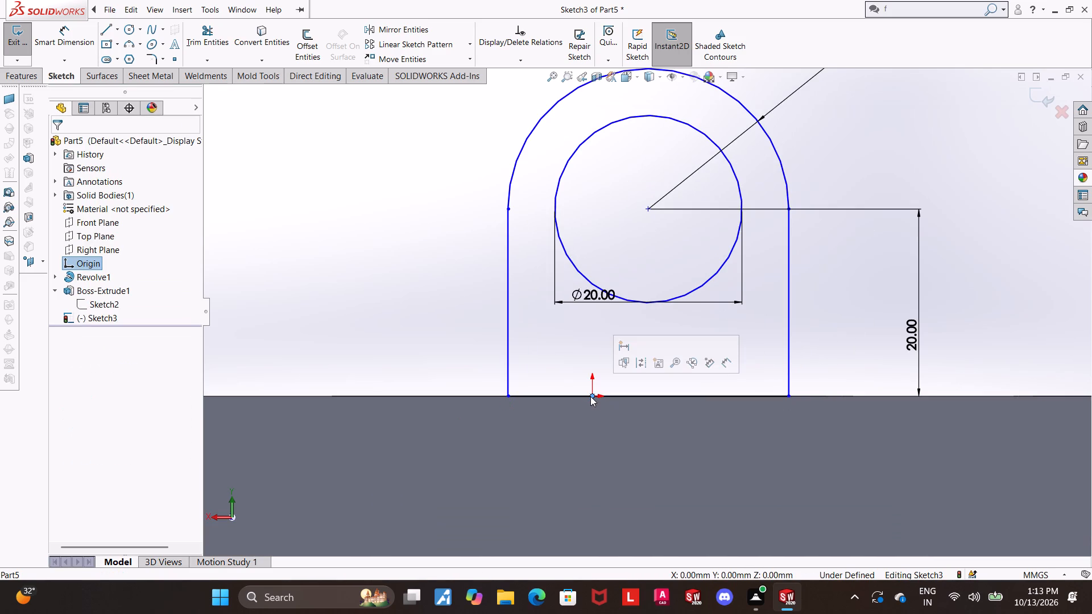
{"action": "key", "text": "Escape"}
{"action": "left_click", "coordinate": [650, 206]}
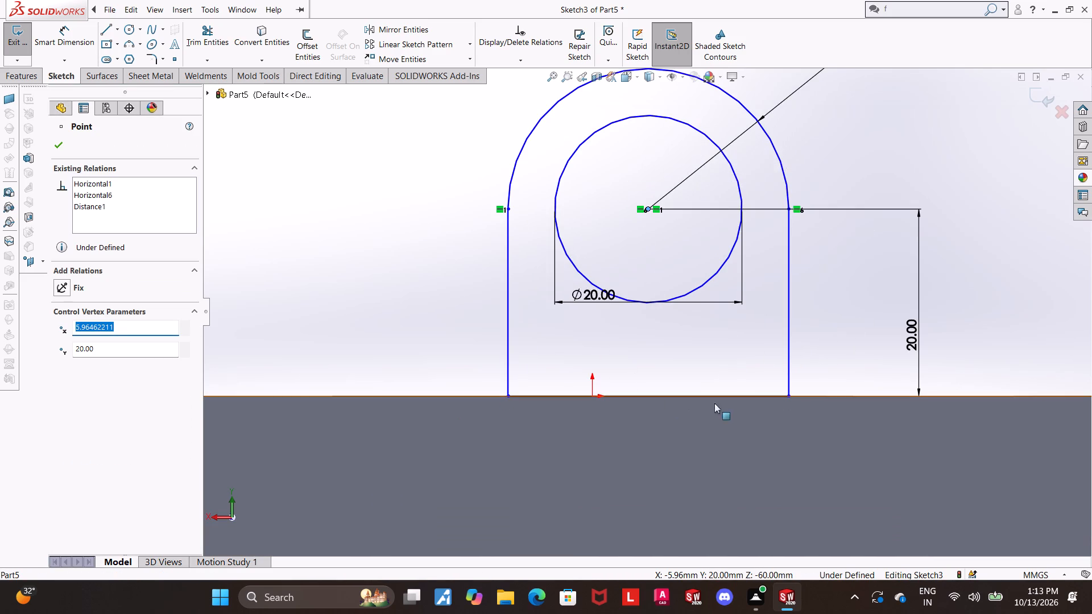
{"action": "left_click_drag", "start_coordinate": [787, 396], "coordinate": [717, 391]}
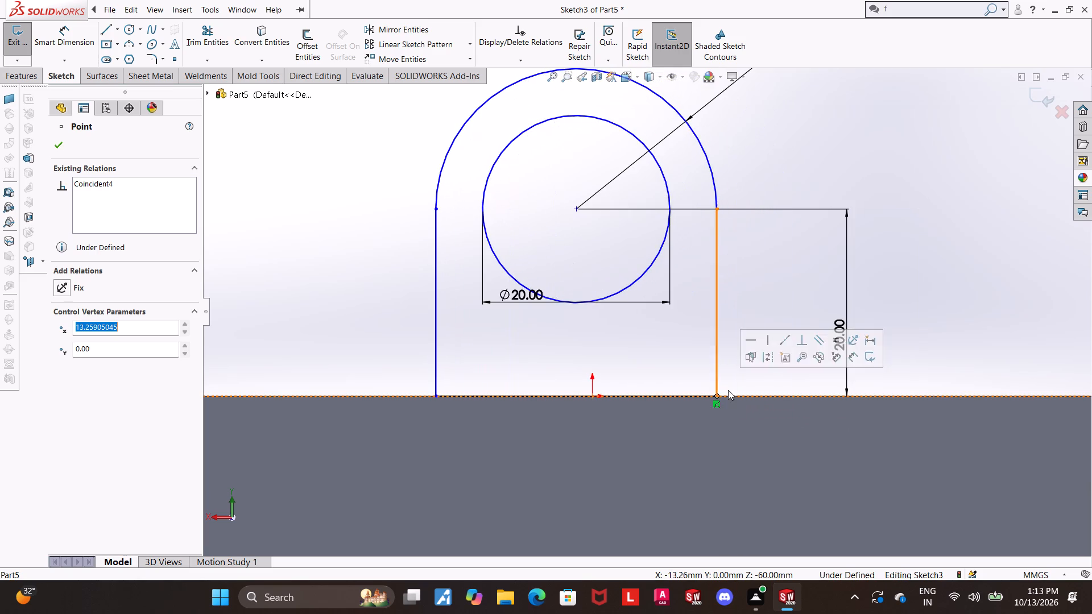
{"action": "key", "text": "Escape"}
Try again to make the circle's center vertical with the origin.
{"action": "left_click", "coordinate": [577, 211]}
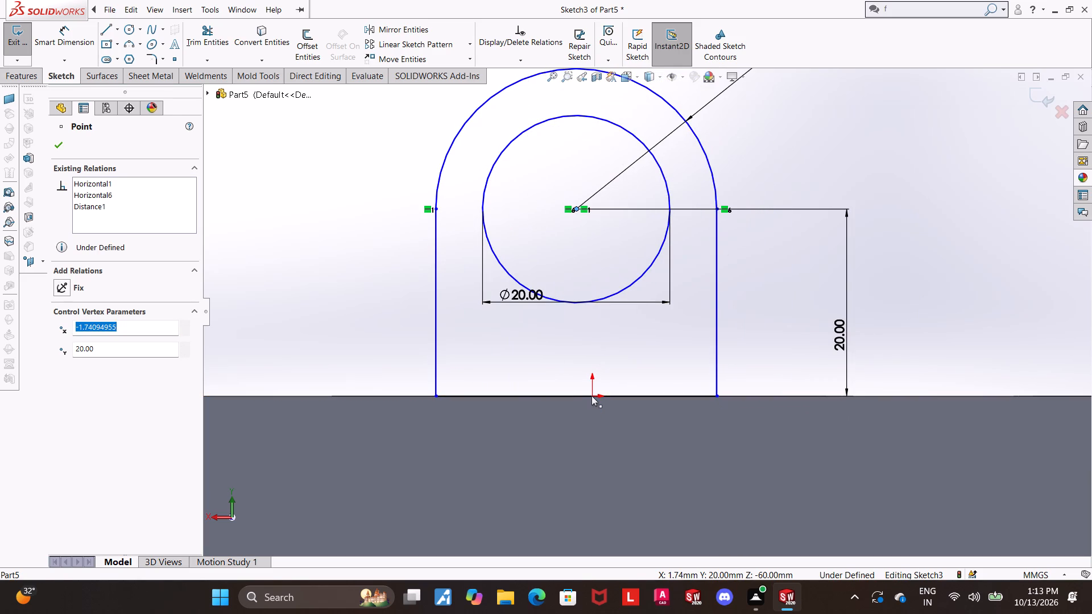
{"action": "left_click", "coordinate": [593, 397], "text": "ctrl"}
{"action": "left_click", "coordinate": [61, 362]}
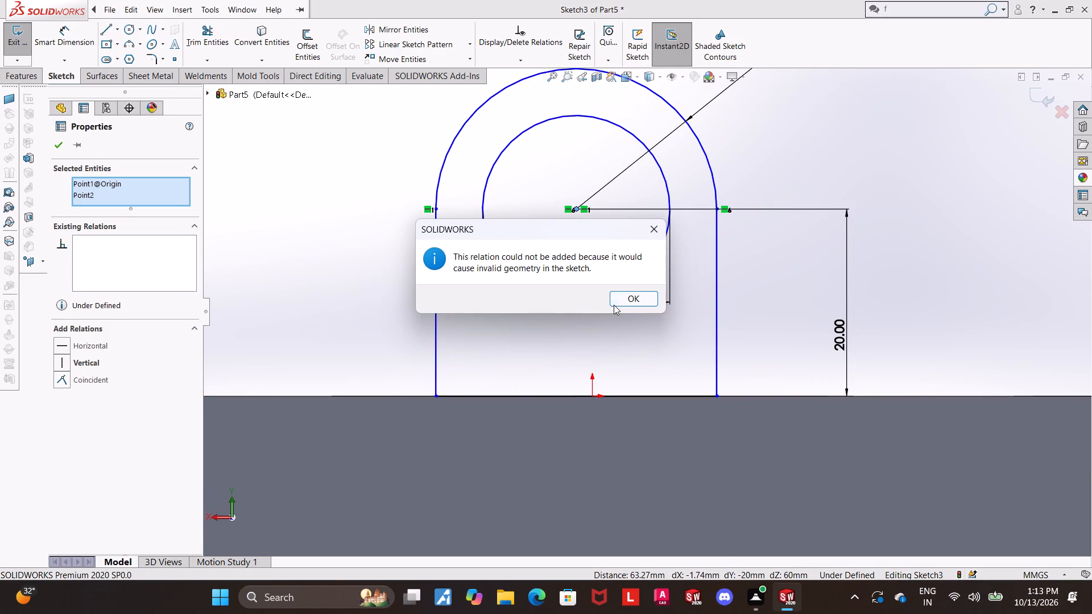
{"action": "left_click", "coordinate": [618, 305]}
Reselect the circle's center and the origin and apply a vertical relation to center the profile.
{"action": "scroll", "coordinate": [697, 324], "scroll_direction": "up", "scroll_amount": 1}
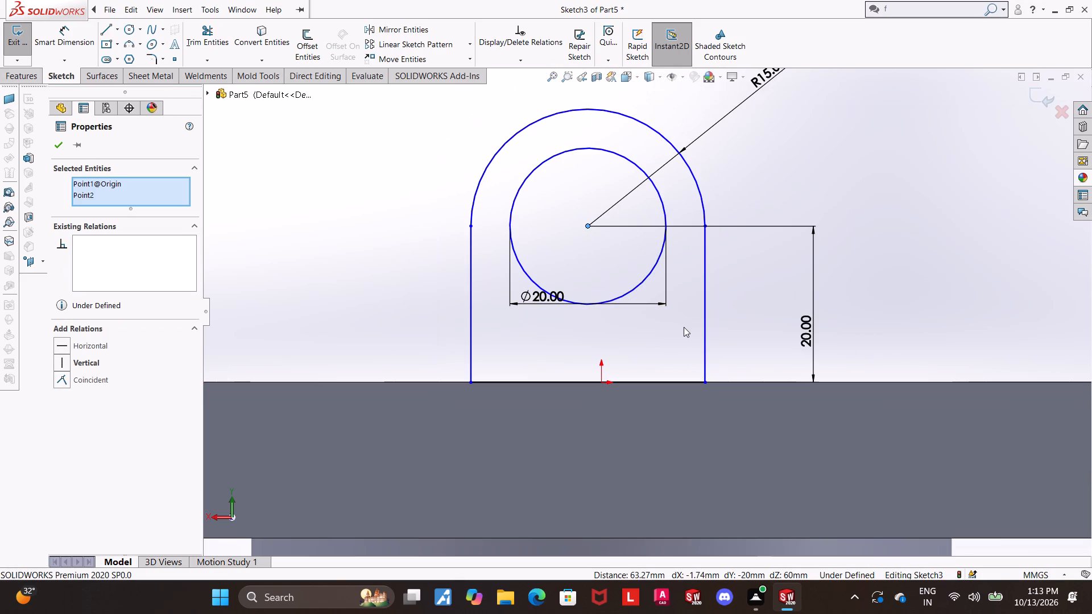
{"action": "scroll", "coordinate": [676, 324], "scroll_direction": "up", "scroll_amount": 1}
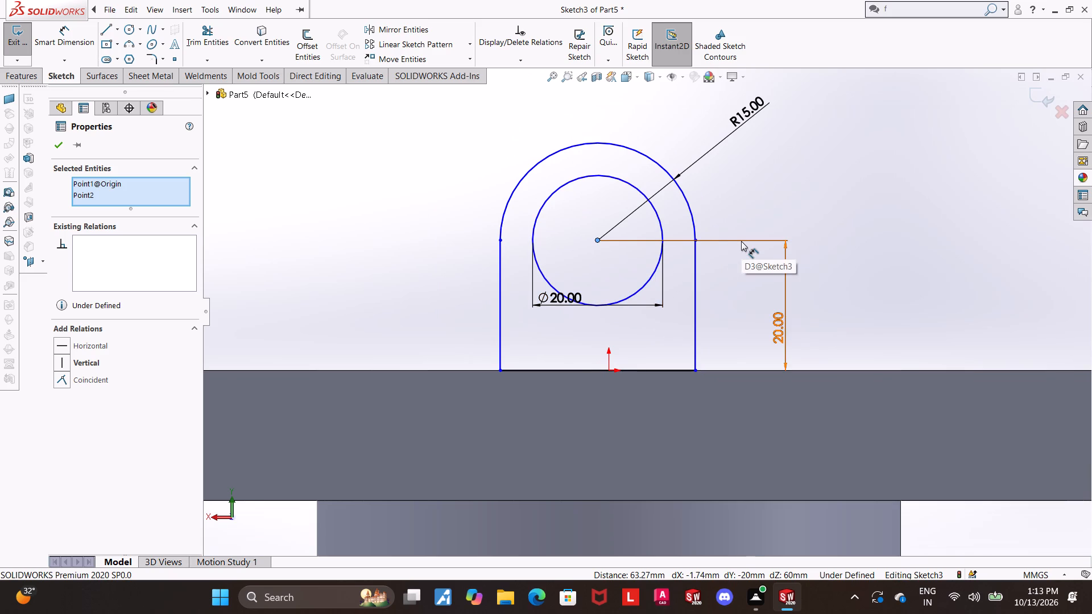
{"action": "scroll", "coordinate": [704, 245], "scroll_direction": "up", "scroll_amount": 1}
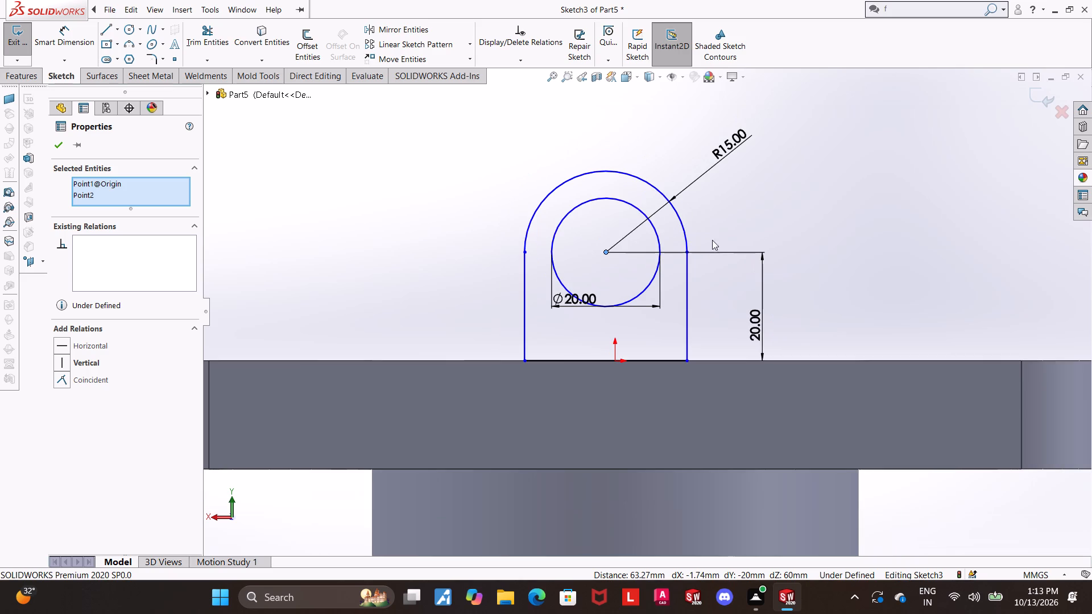
{"action": "scroll", "coordinate": [721, 238], "scroll_direction": "down", "scroll_amount": 2}
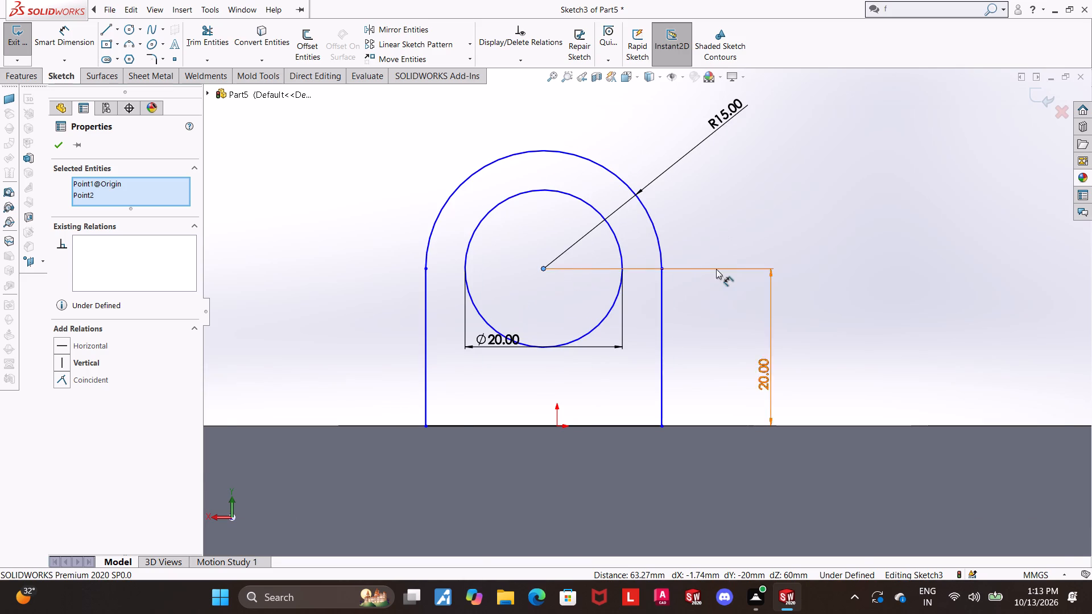
{"action": "scroll", "coordinate": [716, 269], "scroll_direction": "up", "scroll_amount": 1}
{"action": "scroll", "coordinate": [590, 272], "scroll_direction": "down", "scroll_amount": 2}
{"action": "key", "text": "Escape"}
{"action": "key", "text": "Escape"}
{"action": "left_click", "coordinate": [553, 284]}
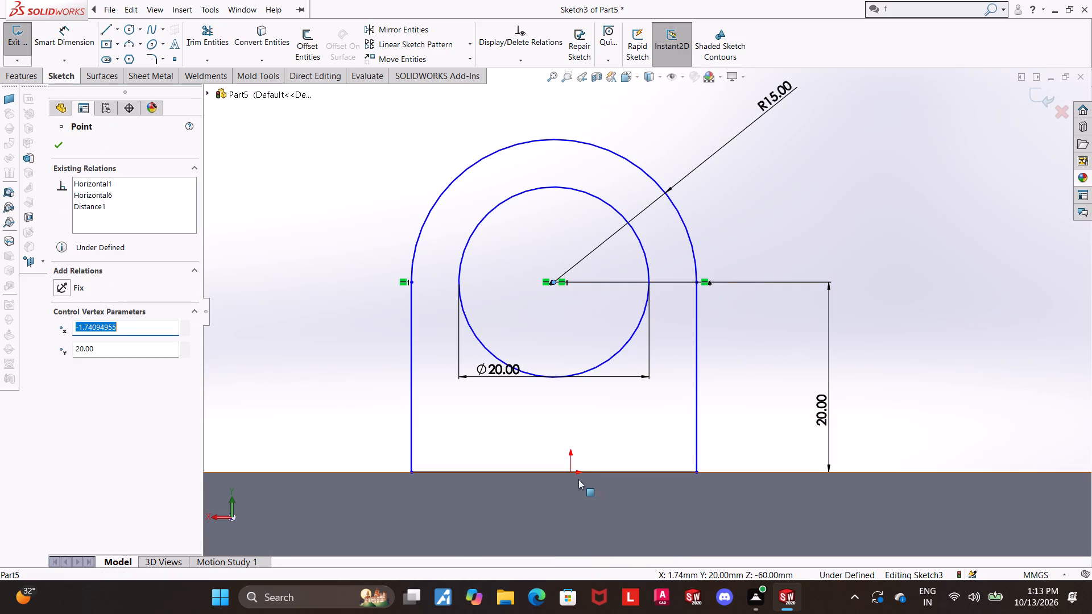
{"action": "left_click", "coordinate": [572, 472], "text": "ctrl"}
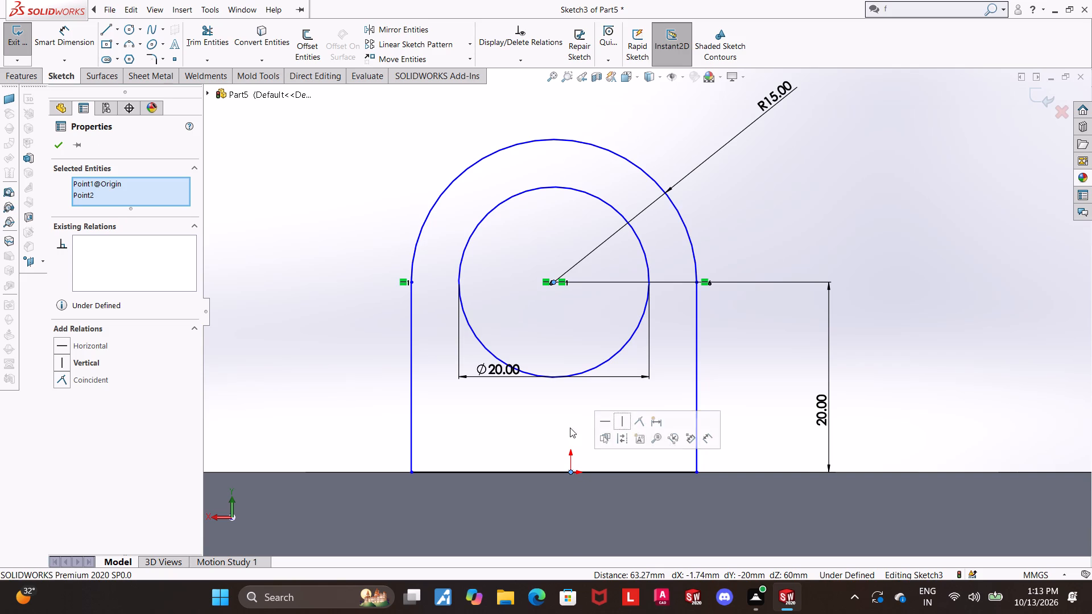
{"action": "scroll", "coordinate": [570, 424], "scroll_direction": "up", "scroll_amount": 1}
{"action": "left_click", "coordinate": [70, 360]}
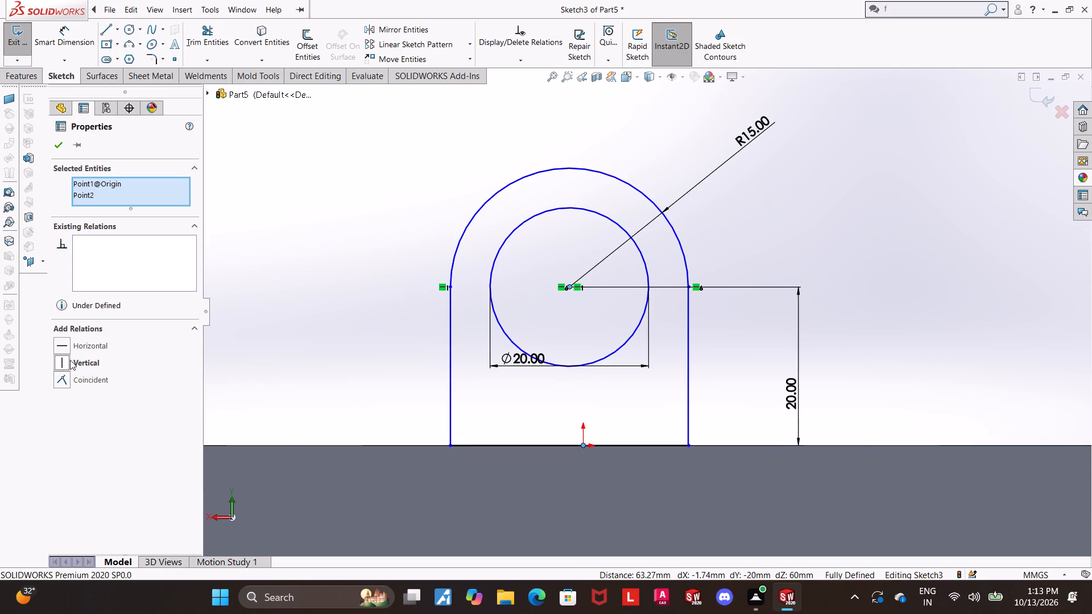
{"action": "left_click", "coordinate": [53, 143]}
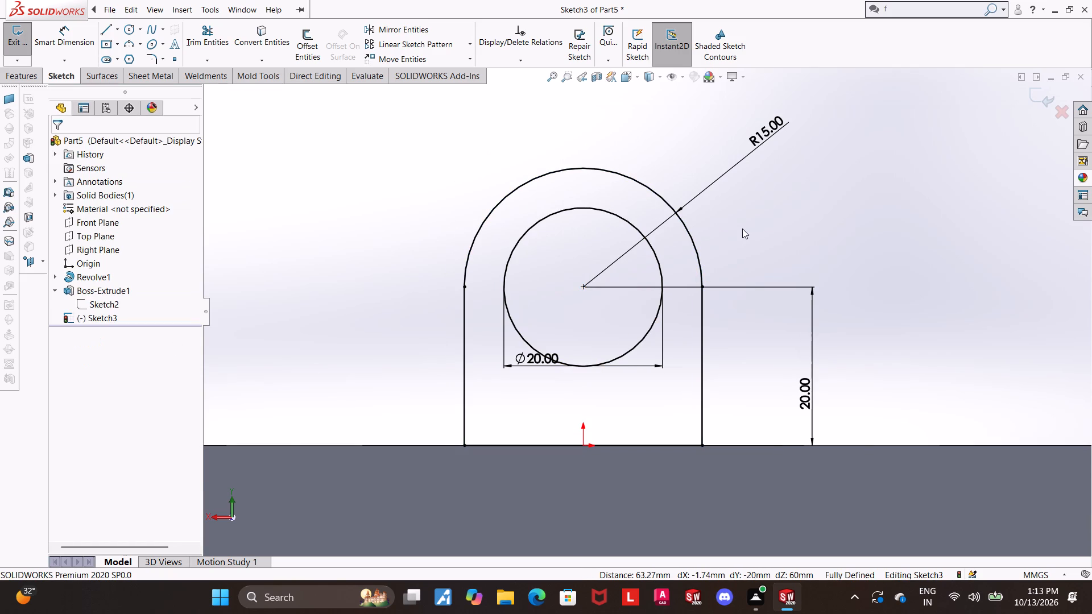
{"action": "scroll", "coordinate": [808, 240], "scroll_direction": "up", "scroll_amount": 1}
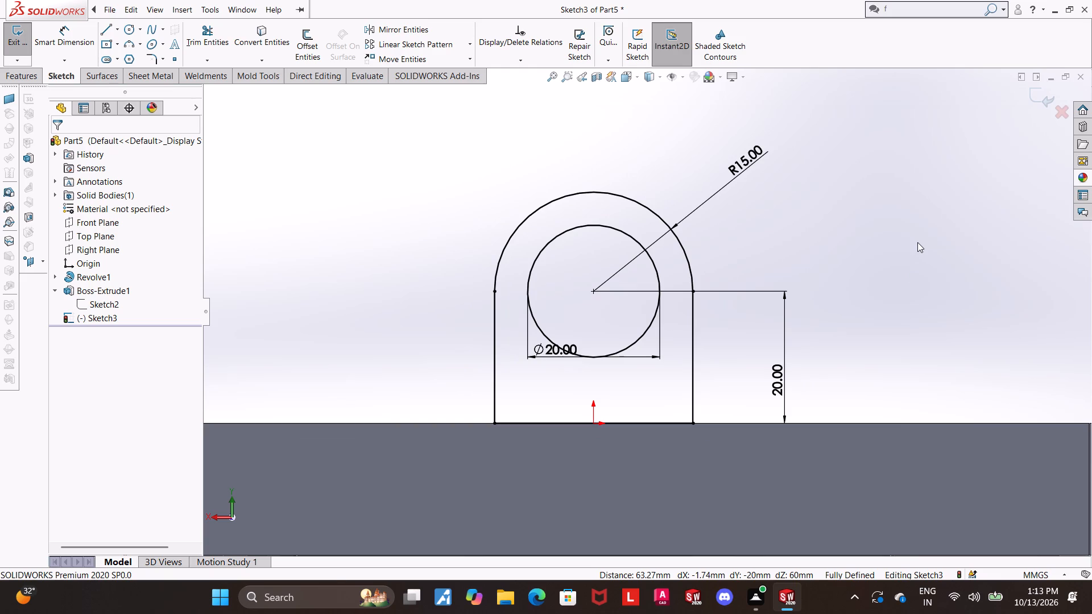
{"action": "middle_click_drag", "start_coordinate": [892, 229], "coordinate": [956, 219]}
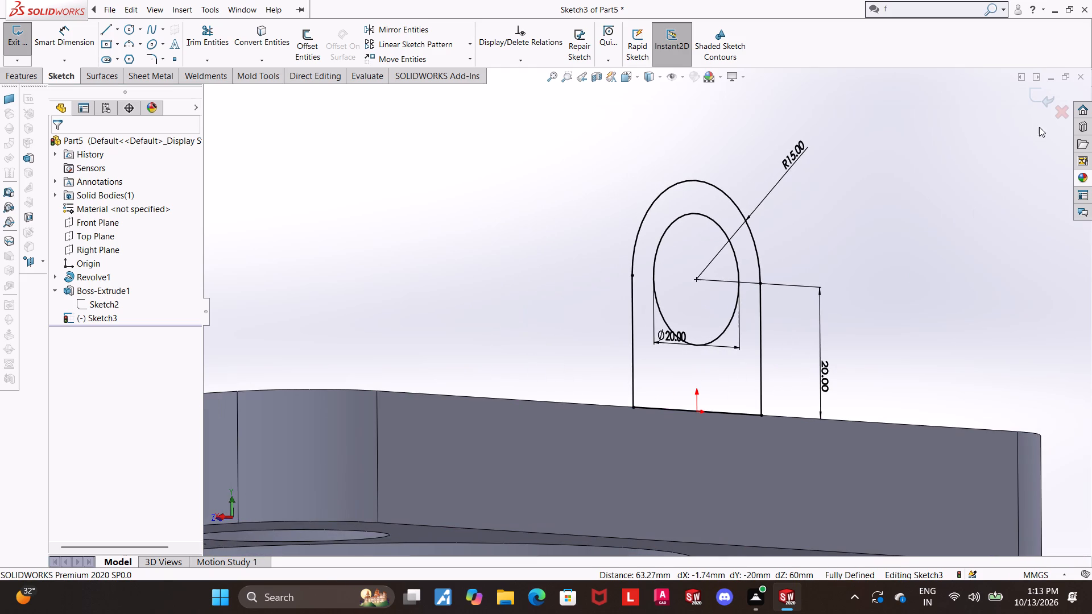
Close the sketch and extrude the round-topped lug profile 15 mm blind in the reversed direction, inward over the plate.
{"action": "left_click", "coordinate": [1035, 93]}
{"action": "scroll", "coordinate": [982, 160], "scroll_direction": "up", "scroll_amount": 1}
{"action": "middle_click_drag", "start_coordinate": [891, 198], "coordinate": [927, 248]}
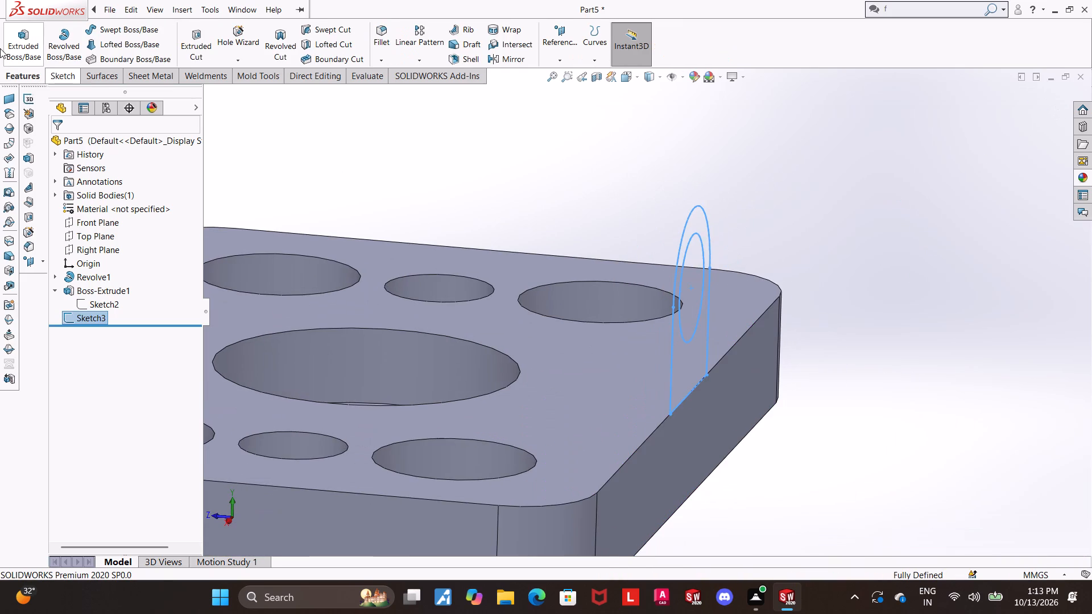
{"action": "left_click", "coordinate": [9, 41]}
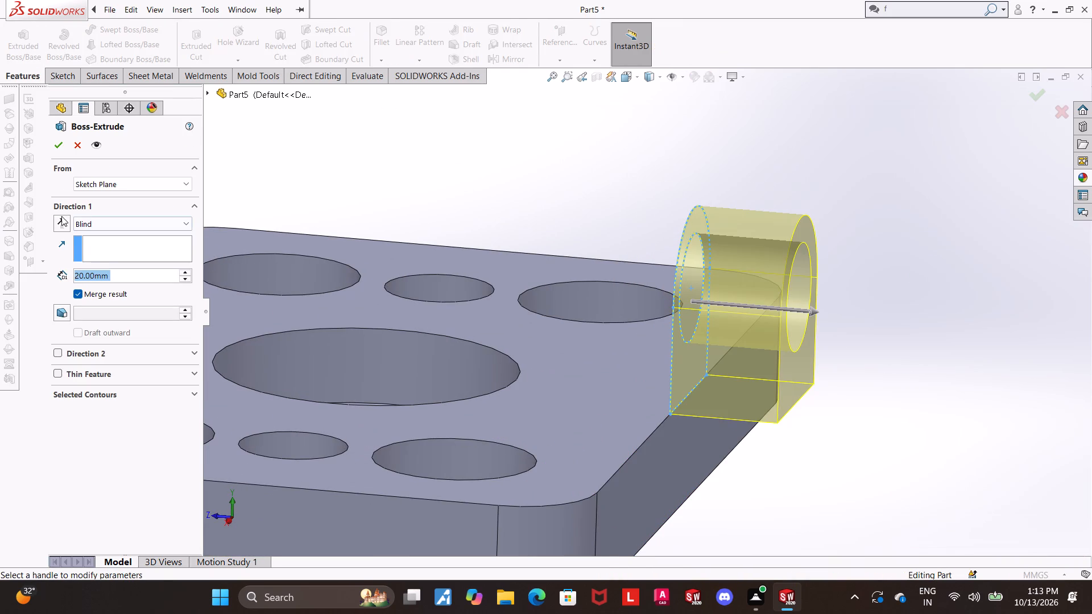
{"action": "left_click", "coordinate": [66, 221]}
{"action": "left_click_drag", "start_coordinate": [142, 283], "coordinate": [126, 275]}
{"action": "left_click_drag", "start_coordinate": [126, 274], "coordinate": [0, 288]}
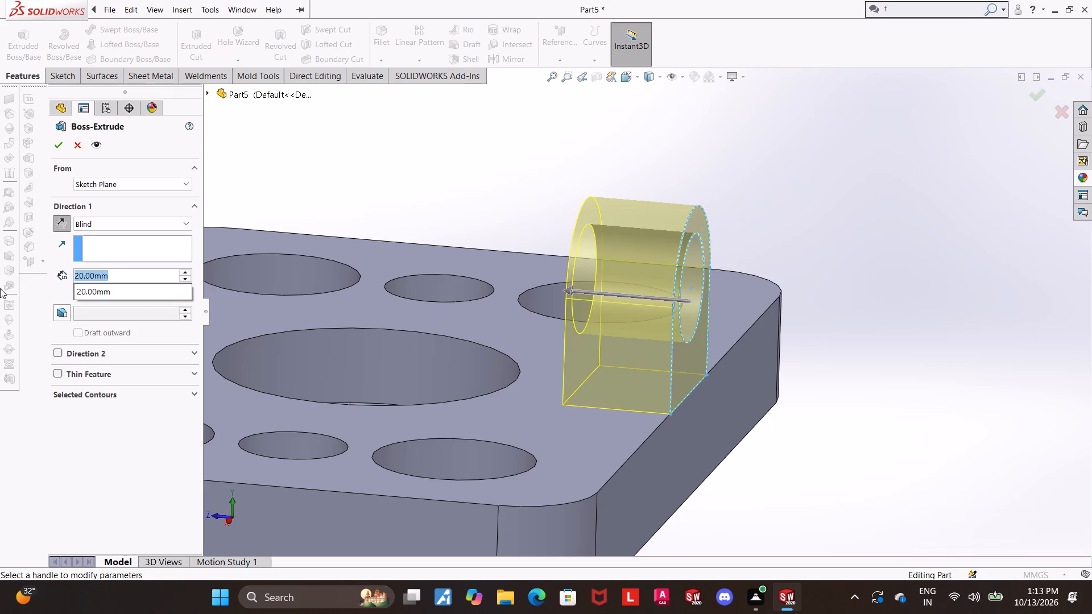
{"action": "key", "text": "3"}
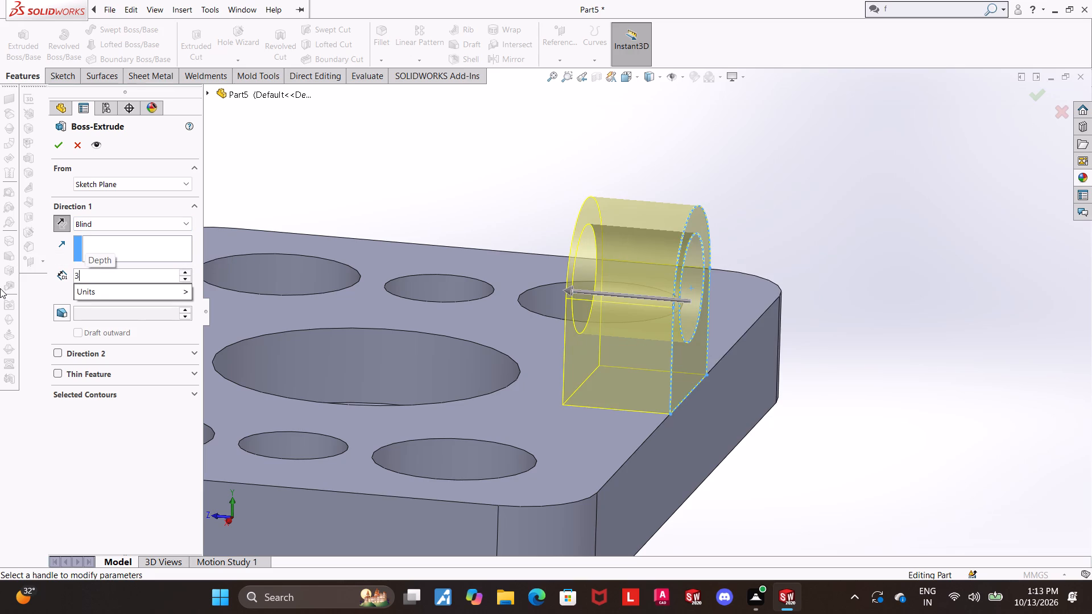
{"action": "key", "text": "BackSpace"}
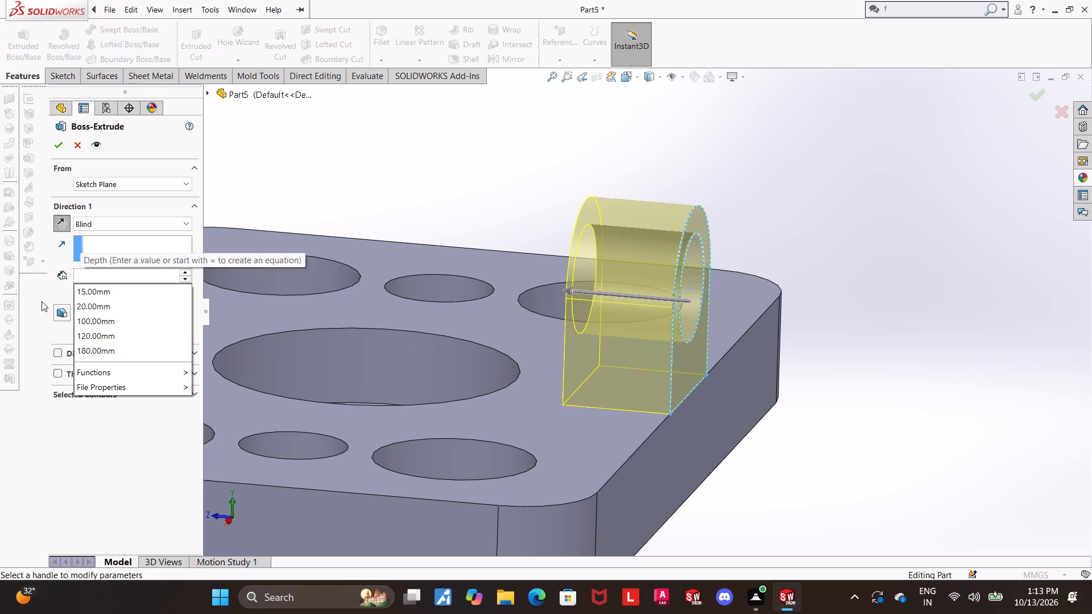
{"action": "type", "text": "15"}
{"action": "key", "text": "Return"}
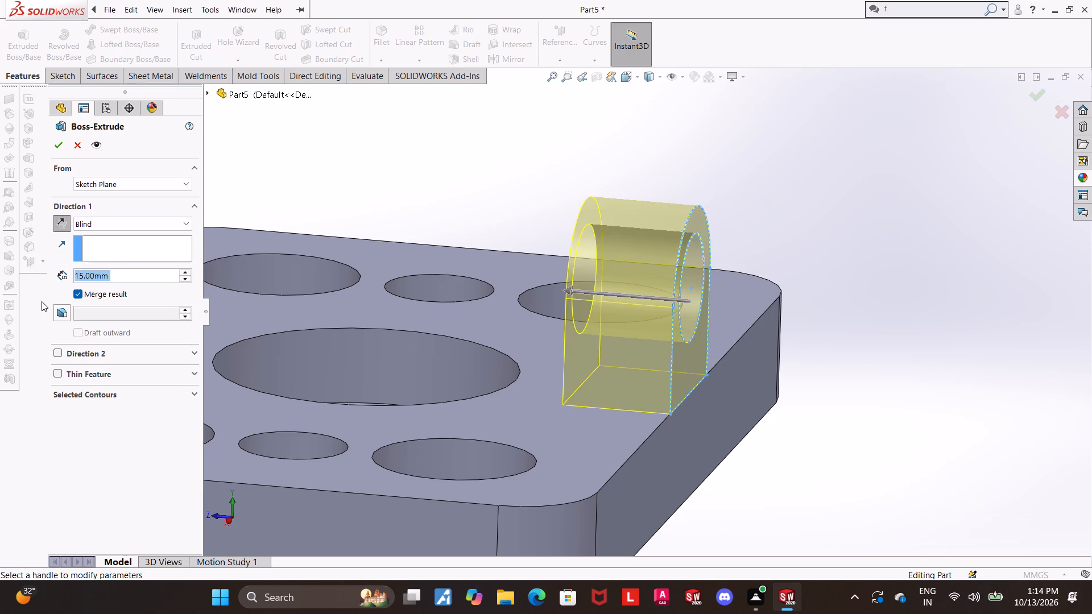
{"action": "left_click", "coordinate": [56, 143]}
Examine the whole part with its new lug in isometric view.
{"action": "scroll", "coordinate": [831, 303], "scroll_direction": "up", "scroll_amount": 3}
{"action": "left_click", "coordinate": [866, 364]}
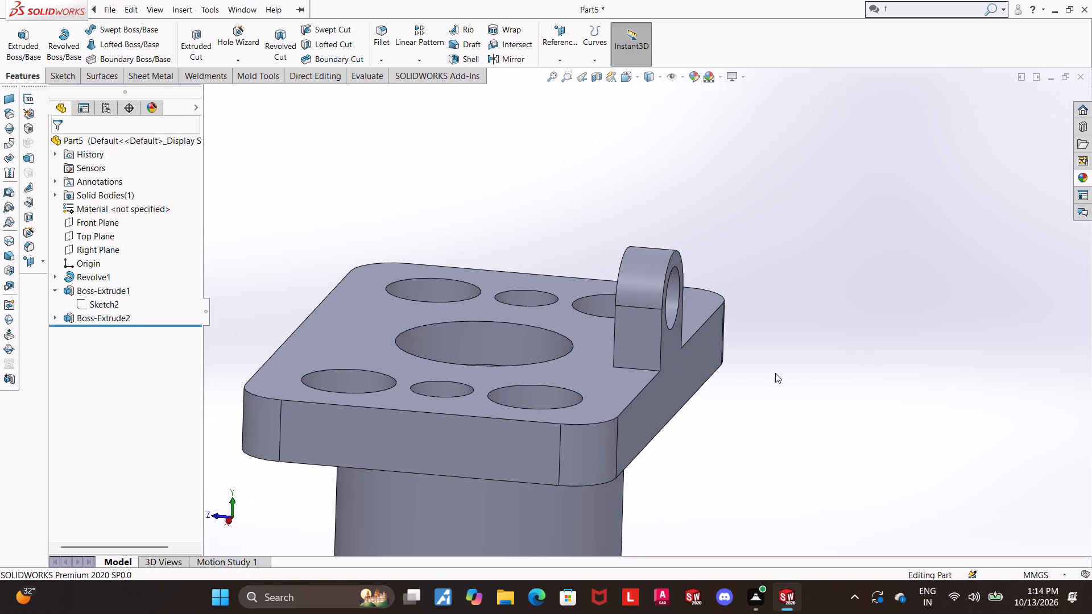
{"action": "key", "text": "ctrl+7"}
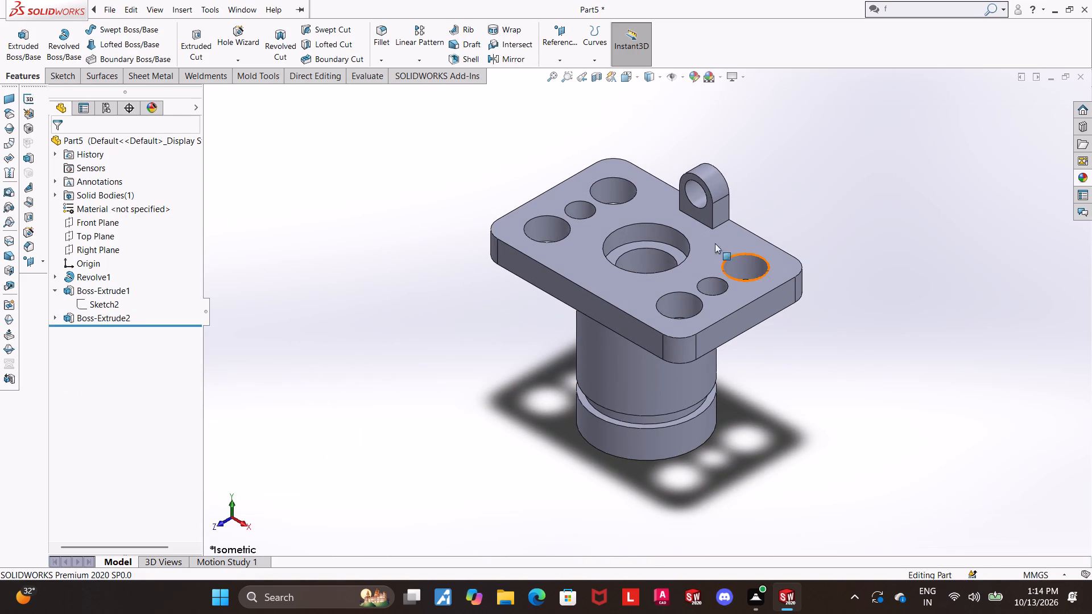
{"action": "scroll", "coordinate": [695, 185], "scroll_direction": "down", "scroll_amount": 1}
{"action": "scroll", "coordinate": [678, 262], "scroll_direction": "down", "scroll_amount": 1}
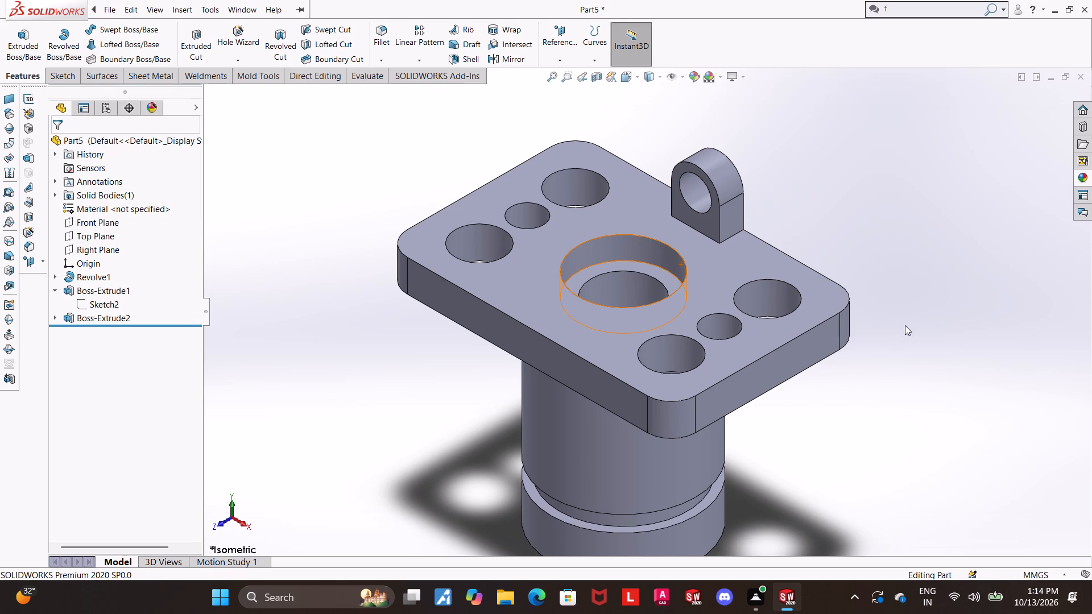
{"action": "scroll", "coordinate": [845, 391], "scroll_direction": "up", "scroll_amount": 3}
{"action": "scroll", "coordinate": [588, 417], "scroll_direction": "down", "scroll_amount": 2}
{"action": "scroll", "coordinate": [725, 345], "scroll_direction": "up", "scroll_amount": 2}
{"action": "scroll", "coordinate": [716, 236], "scroll_direction": "down", "scroll_amount": 1}
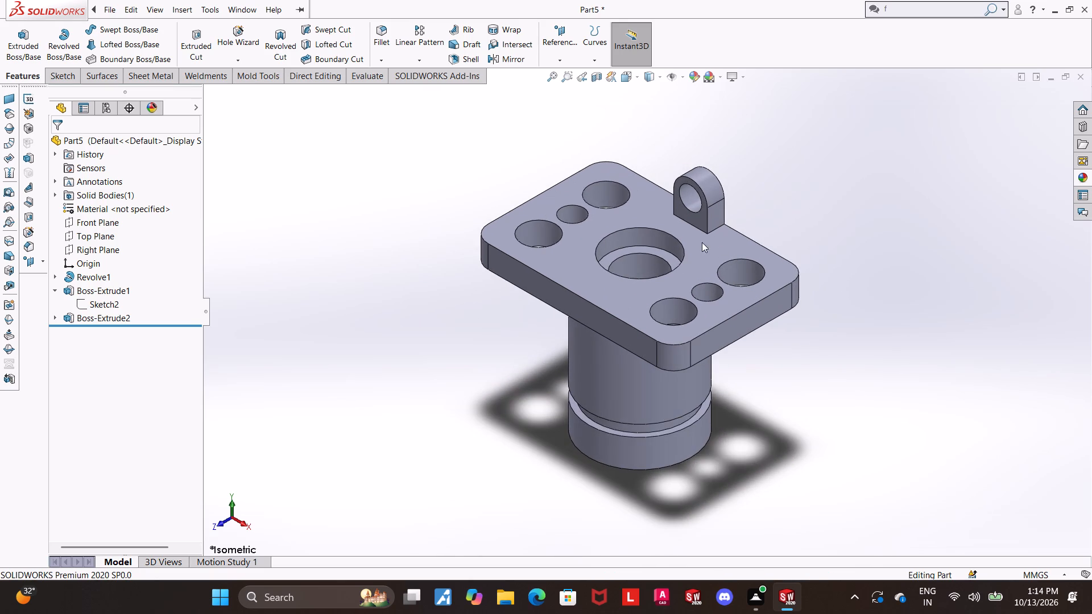
{"action": "scroll", "coordinate": [674, 267], "scroll_direction": "down", "scroll_amount": 1}
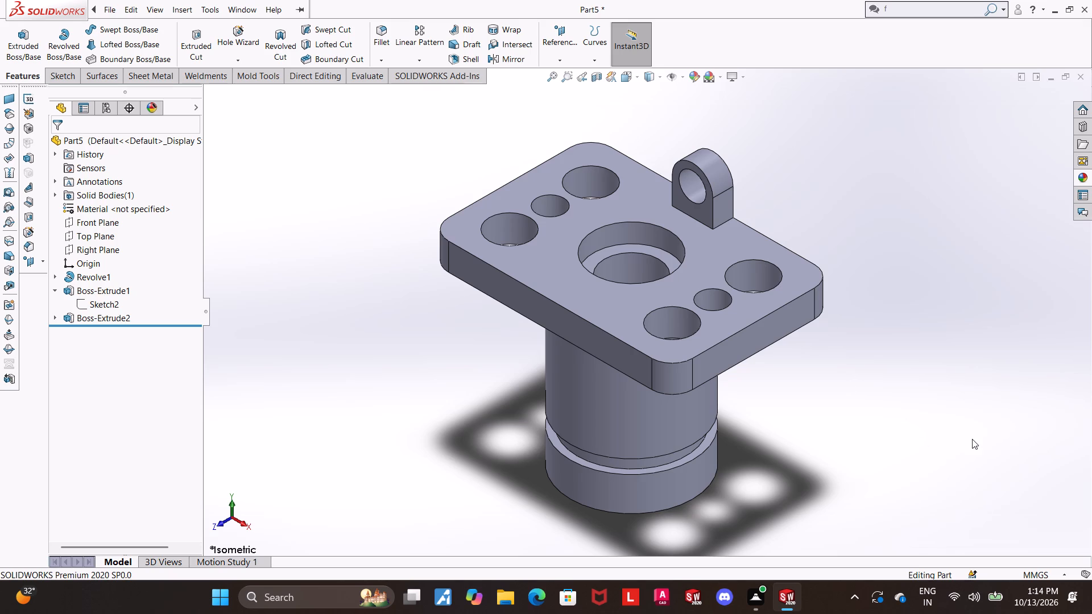
Change the whole part's appearance color to the medium gray standard swatch with a red value of 128.
{"action": "right_click", "coordinate": [145, 138]}
{"action": "left_click", "coordinate": [171, 126]}
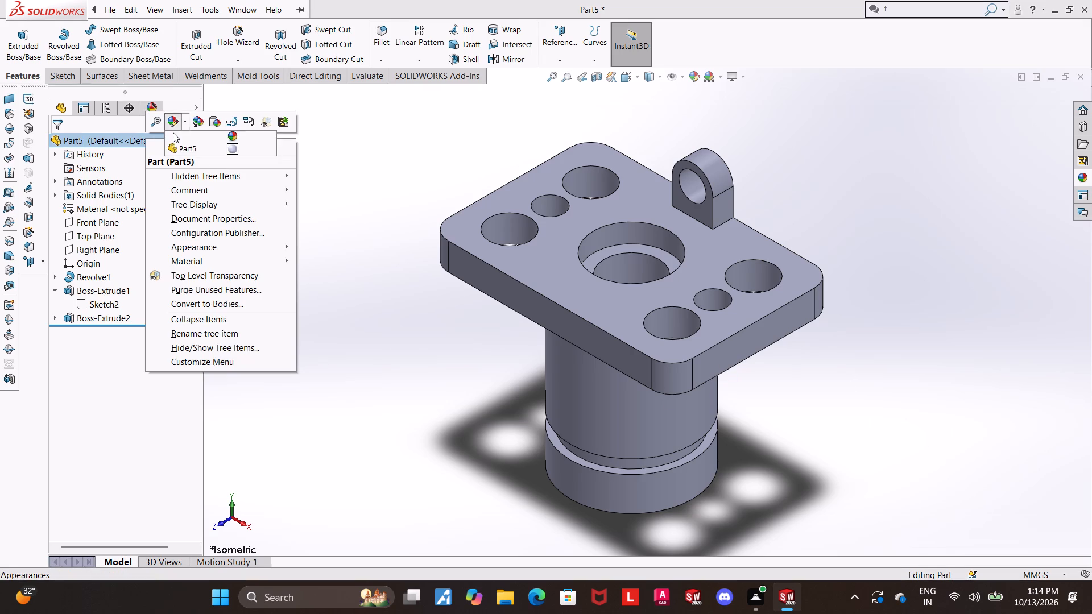
{"action": "left_click", "coordinate": [175, 122]}
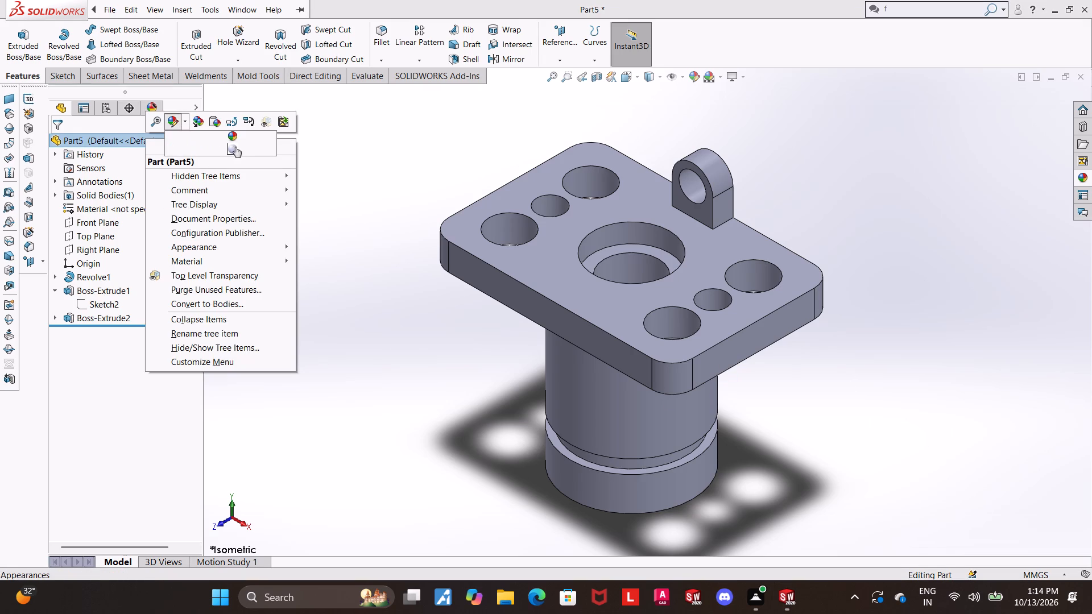
{"action": "left_click", "coordinate": [235, 147]}
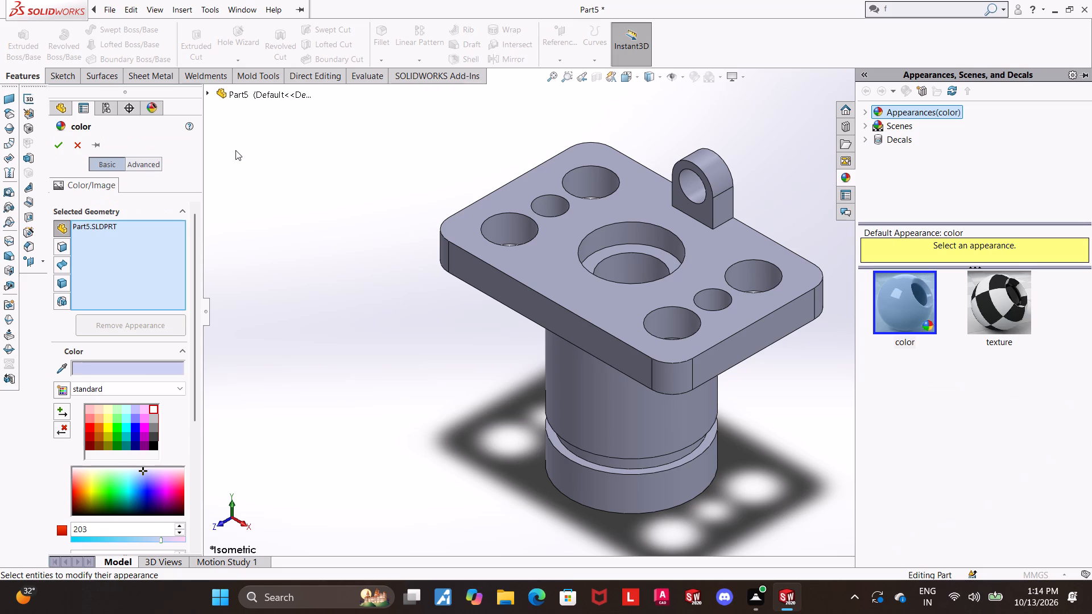
{"action": "left_click", "coordinate": [154, 433]}
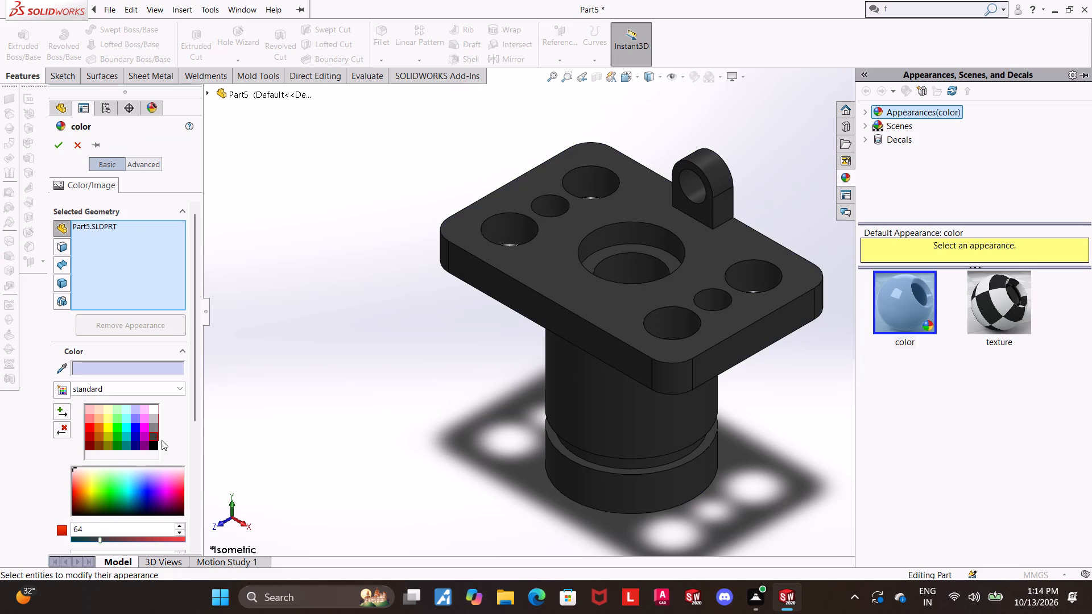
{"action": "left_click", "coordinate": [151, 429]}
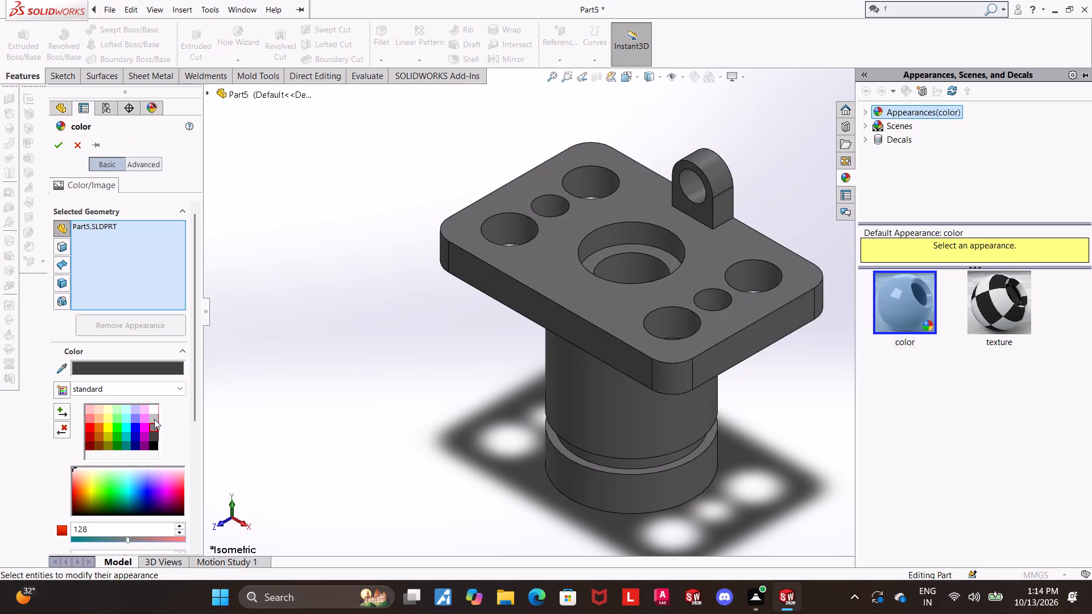
{"action": "left_click", "coordinate": [154, 419]}
{"action": "left_click", "coordinate": [154, 427]}
{"action": "left_click", "coordinate": [158, 436]}
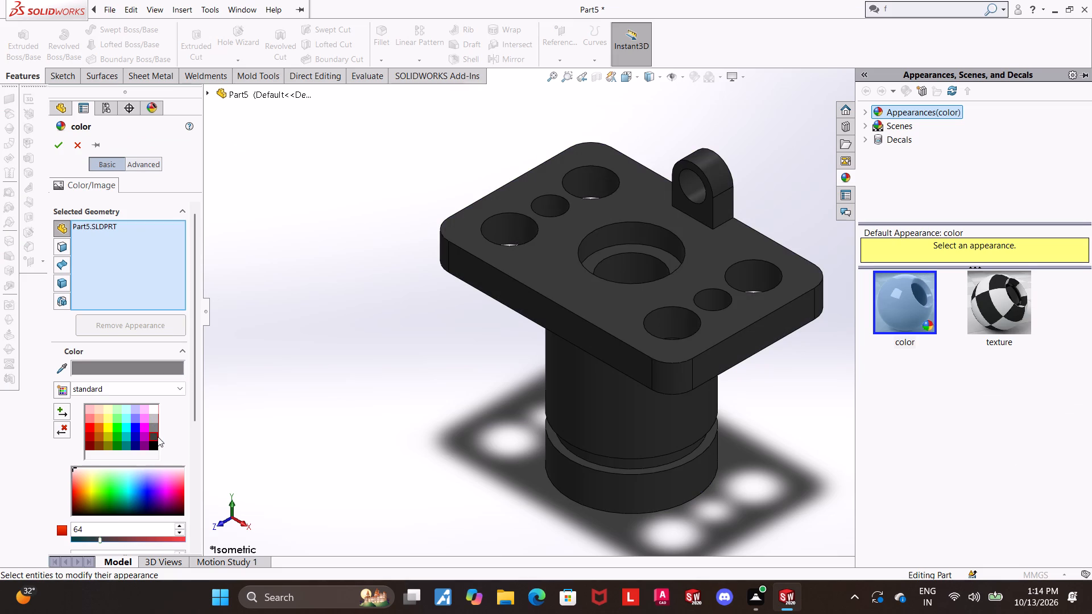
{"action": "left_click", "coordinate": [156, 434]}
{"action": "left_click", "coordinate": [155, 433]}
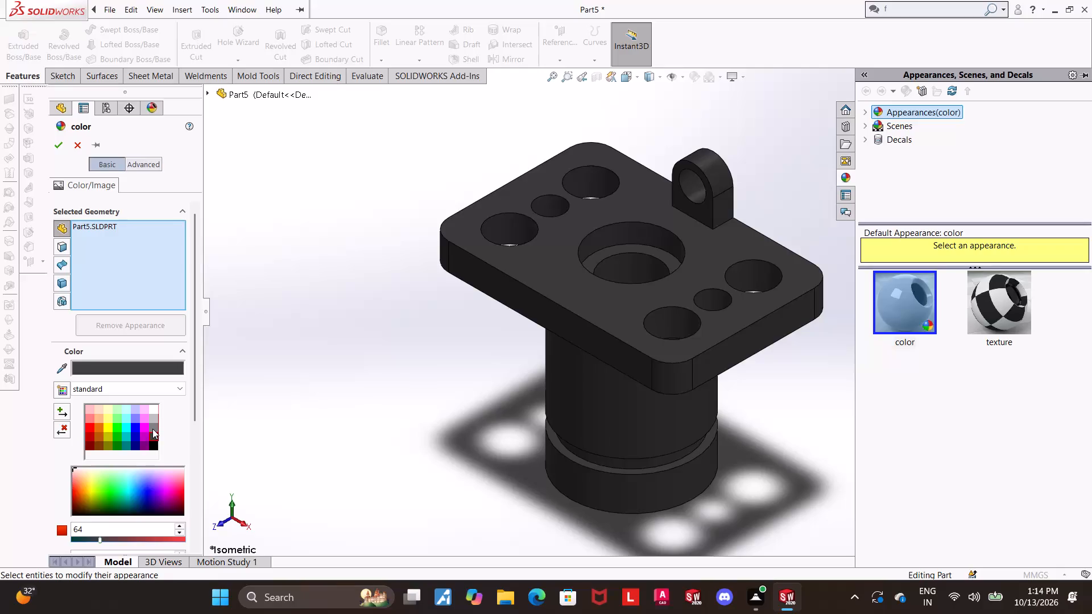
{"action": "left_click", "coordinate": [152, 429]}
{"action": "left_click", "coordinate": [63, 135]}
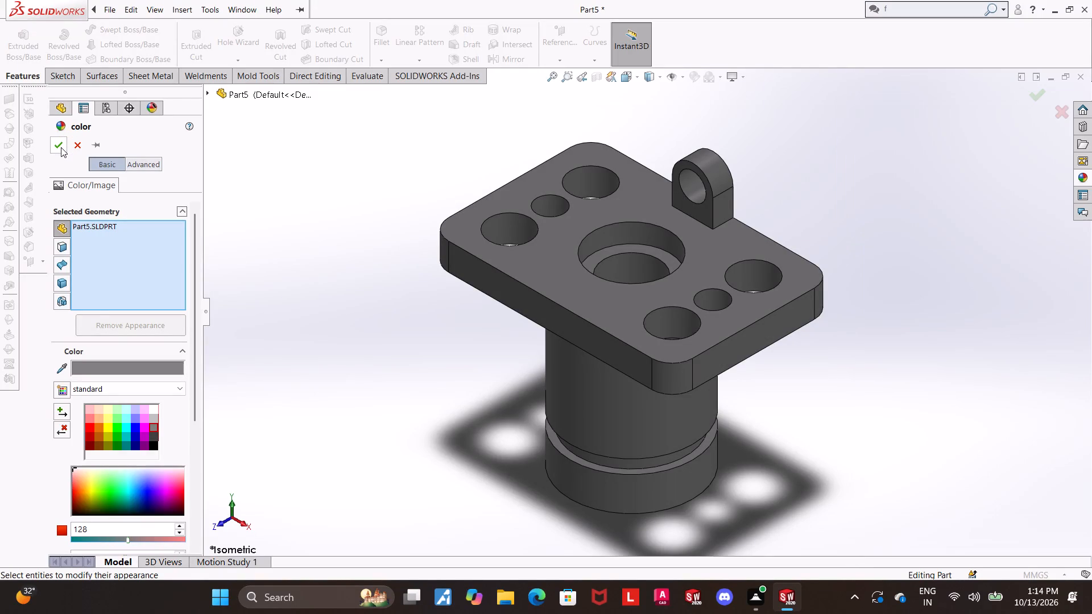
{"action": "left_click", "coordinate": [58, 149]}
{"action": "left_click", "coordinate": [406, 441]}
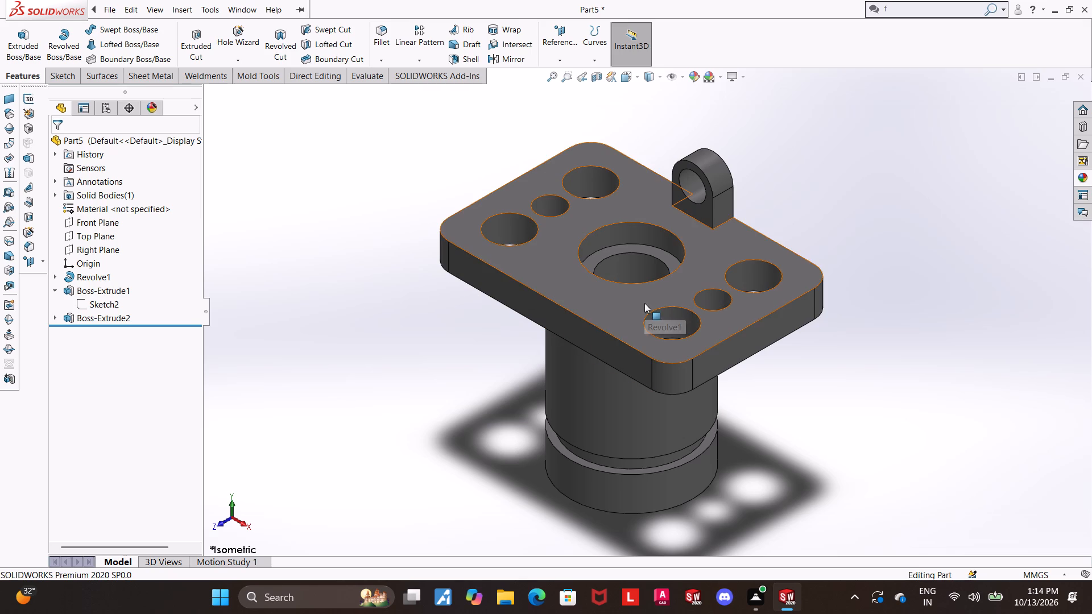
{"action": "left_click", "coordinate": [874, 393]}
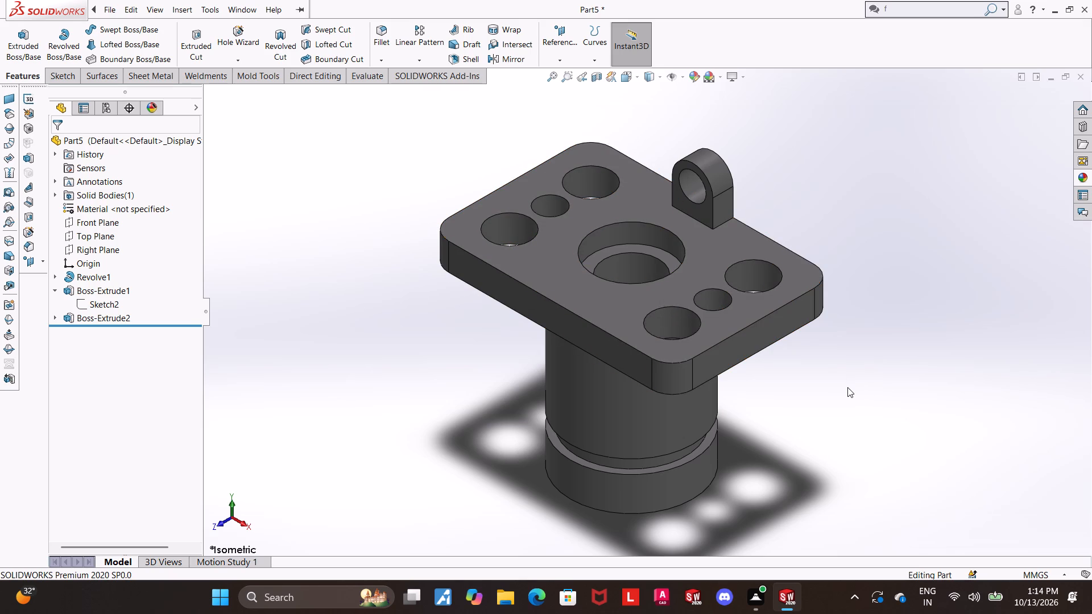
Measure the diameters of the plate's central recess and the smaller bore beneath it.
{"action": "left_click", "coordinate": [385, 77]}
{"action": "left_click", "coordinate": [117, 44]}
{"action": "scroll", "coordinate": [706, 219], "scroll_direction": "down", "scroll_amount": 3}
{"action": "left_click", "coordinate": [573, 257]}
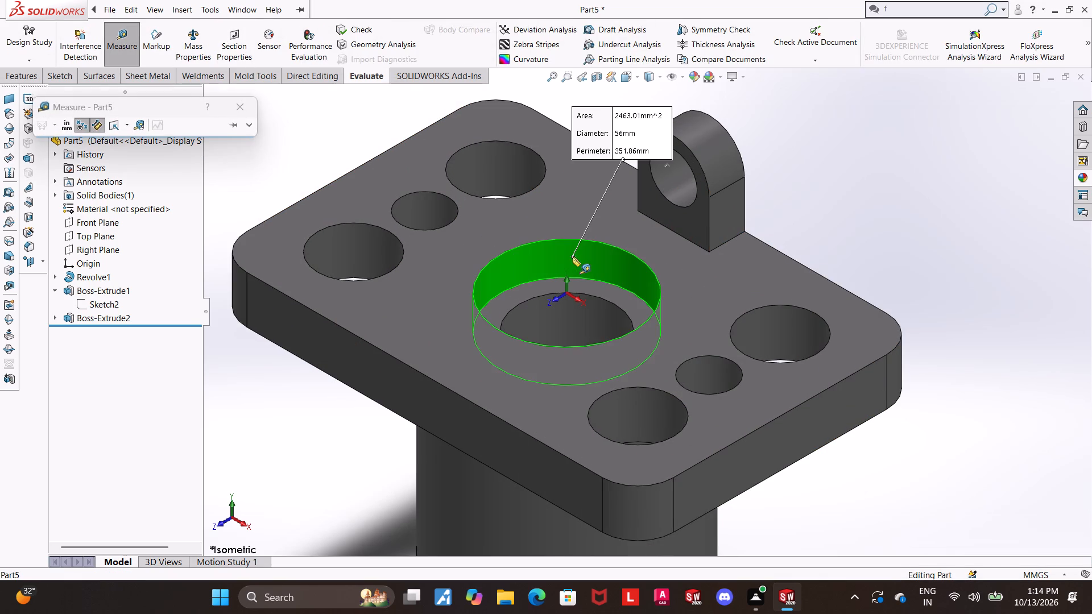
{"action": "scroll", "coordinate": [586, 268], "scroll_direction": "up", "scroll_amount": 1}
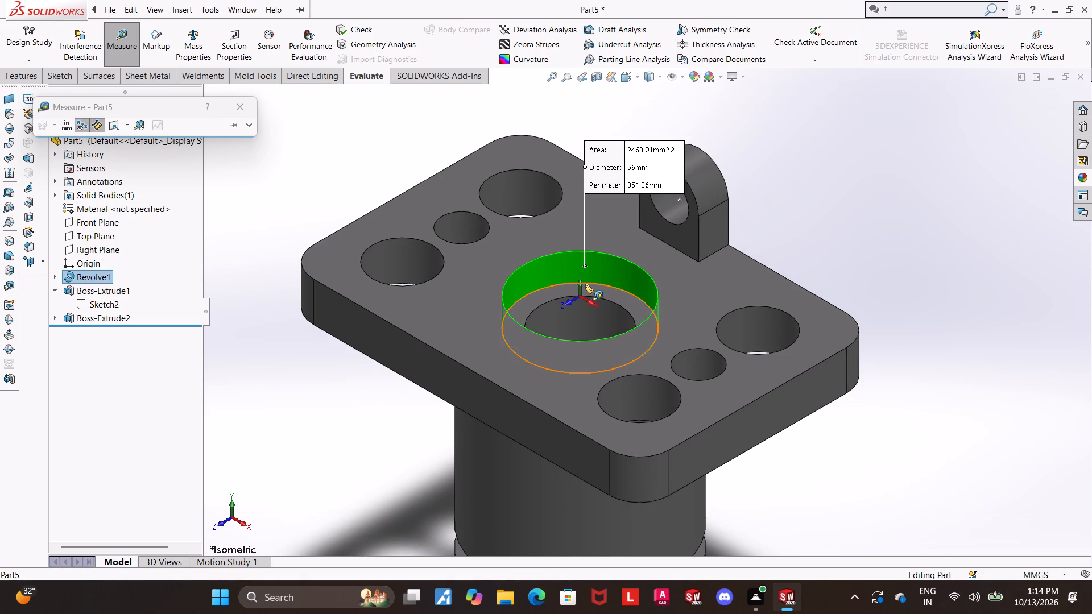
{"action": "left_click", "coordinate": [841, 208]}
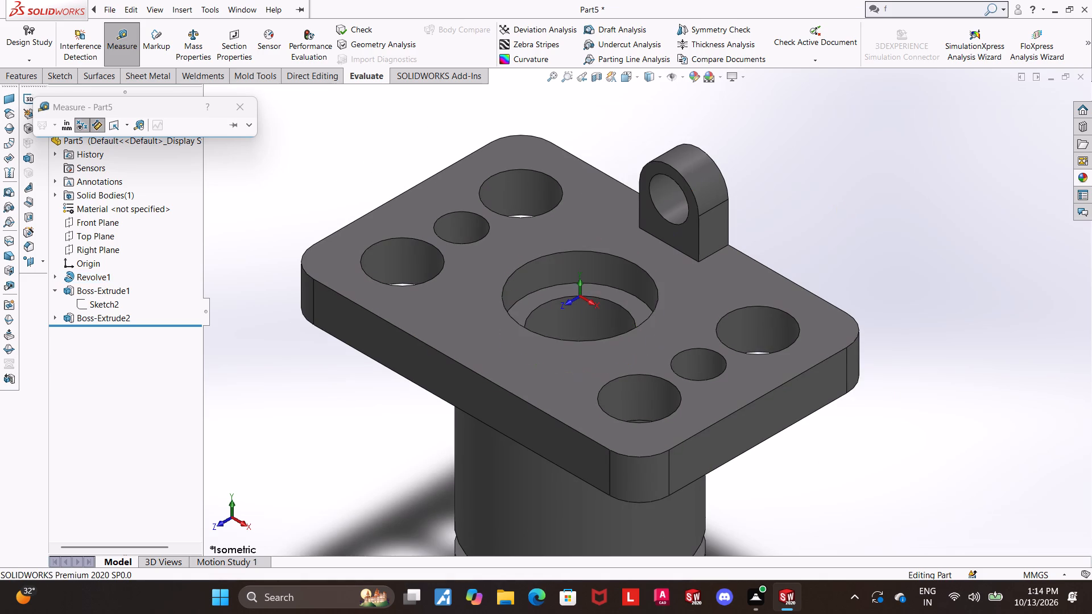
{"action": "left_click", "coordinate": [123, 52]}
{"action": "left_click", "coordinate": [131, 39]}
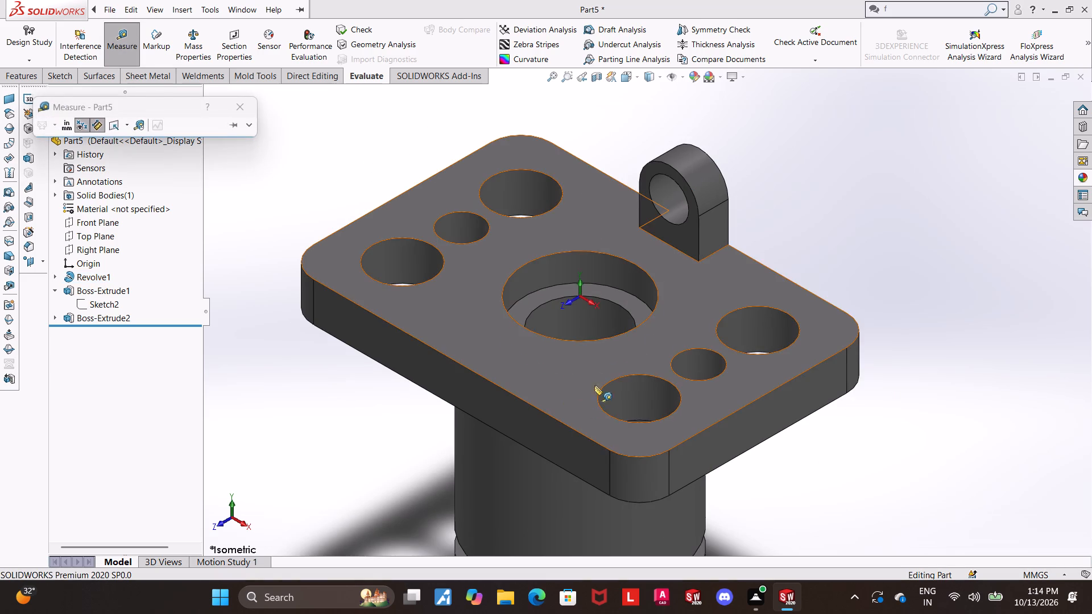
{"action": "left_click", "coordinate": [599, 326]}
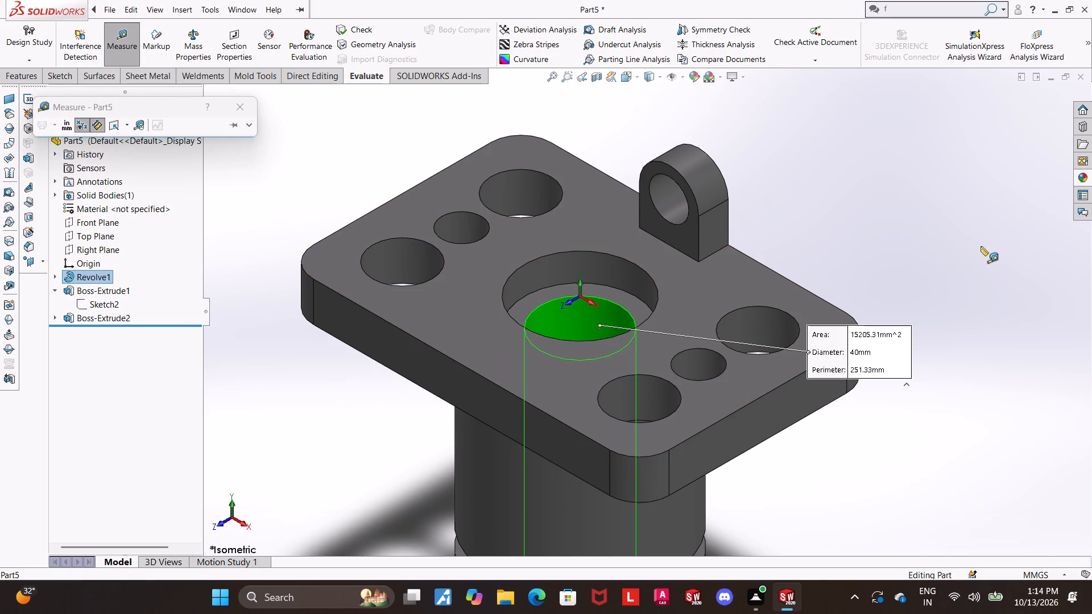
{"action": "key", "text": "Escape"}
Measure the lug's hole and the radius of its rounded top.
{"action": "left_click", "coordinate": [118, 39]}
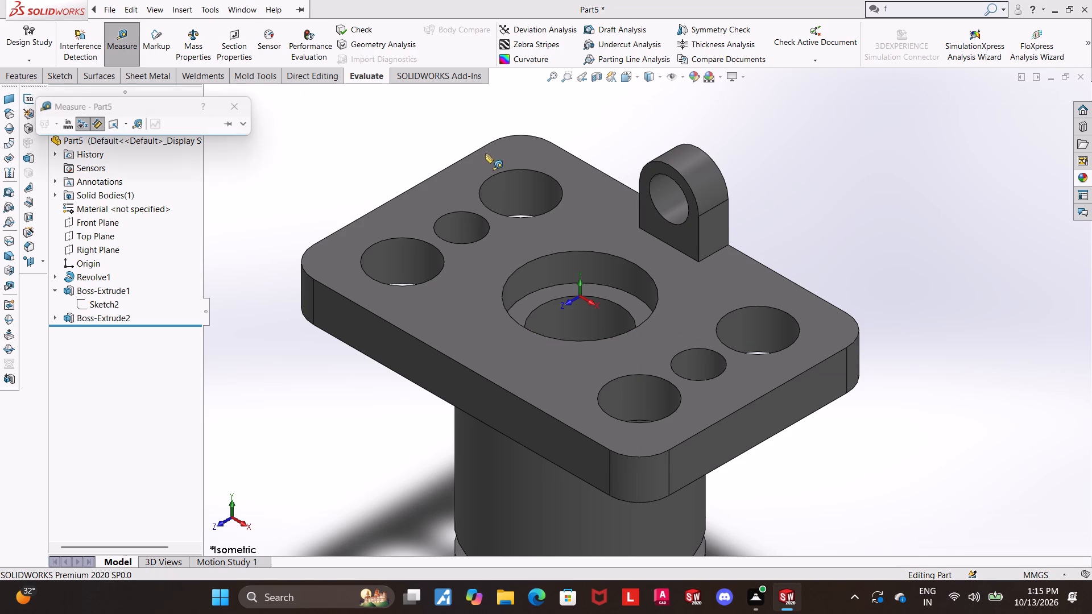
{"action": "left_click", "coordinate": [663, 200]}
{"action": "key", "text": "Escape"}
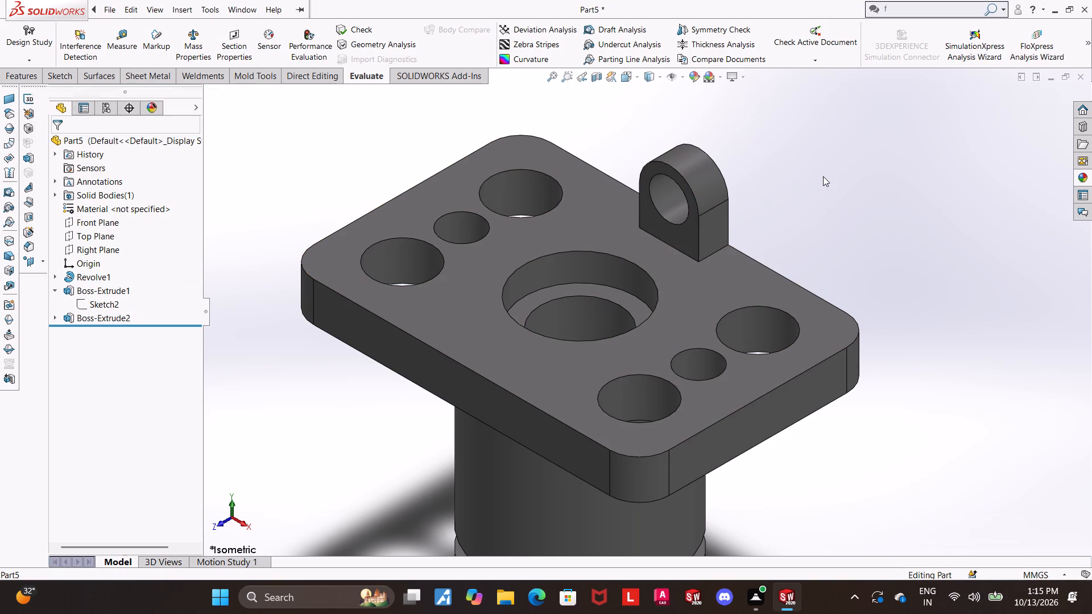
{"action": "left_click", "coordinate": [132, 39]}
{"action": "left_click", "coordinate": [693, 163]}
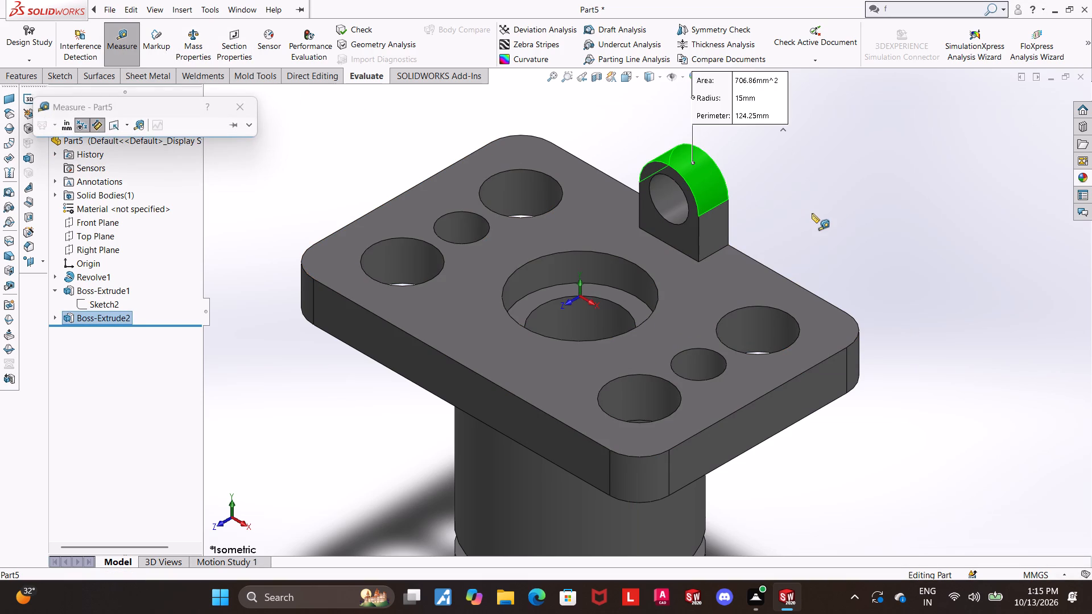
{"action": "key", "text": "Escape"}
Measure the lug's flat inner face and check the lug from another angle.
{"action": "scroll", "coordinate": [825, 169], "scroll_direction": "down", "scroll_amount": 3}
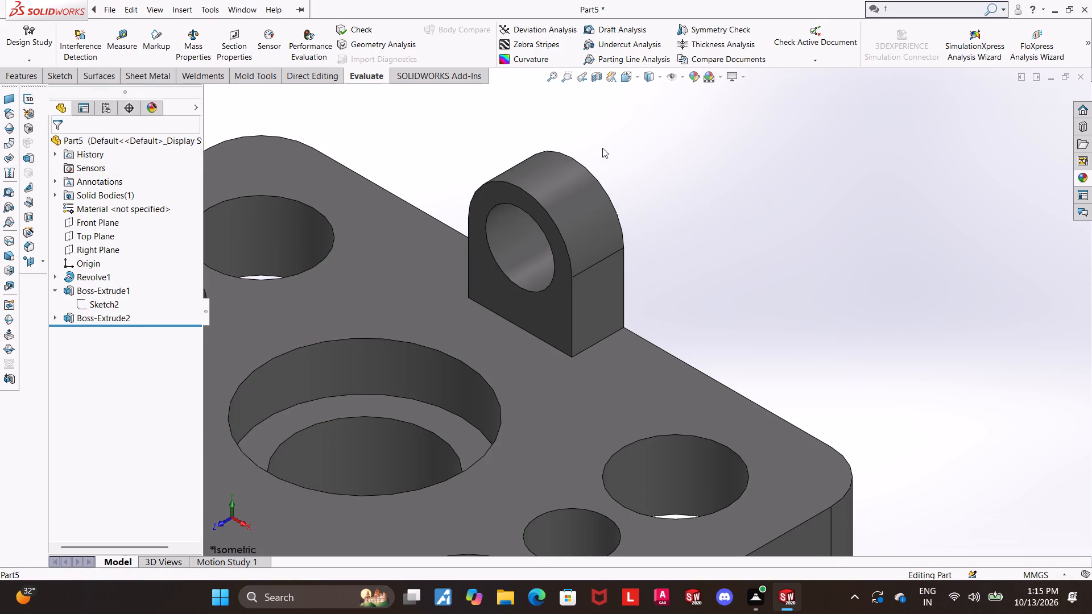
{"action": "left_click_drag", "start_coordinate": [122, 48], "coordinate": [127, 51]}
{"action": "left_click", "coordinate": [531, 298]}
{"action": "middle_click_drag", "start_coordinate": [812, 259], "coordinate": [750, 279]}
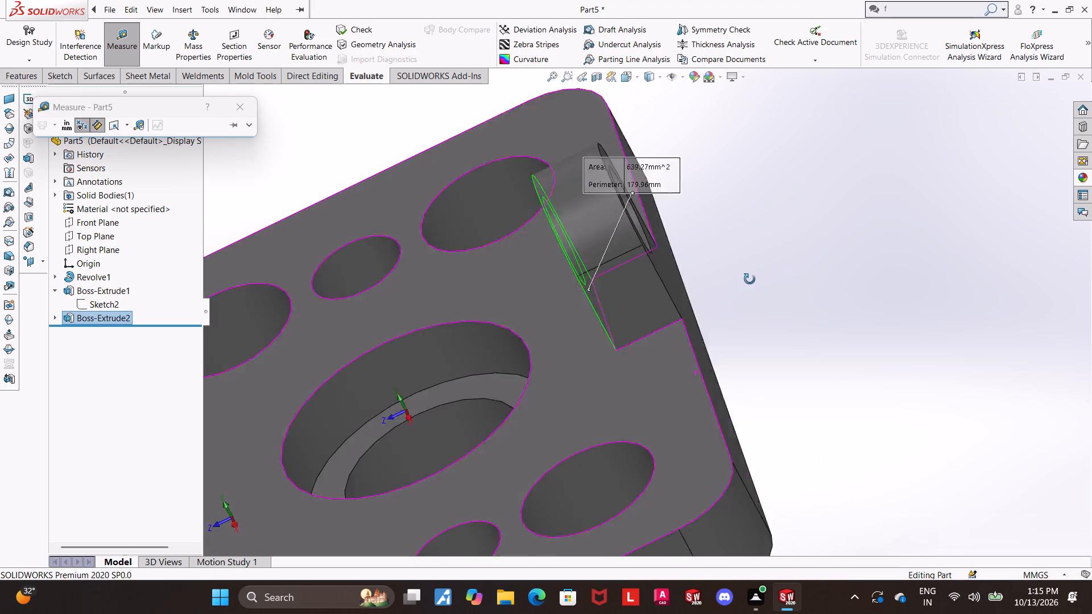
{"action": "middle_click_drag", "start_coordinate": [750, 279], "coordinate": [743, 281]}
{"action": "left_click", "coordinate": [706, 275]}
{"action": "scroll", "coordinate": [718, 284], "scroll_direction": "up", "scroll_amount": 2}
{"action": "key", "text": "Escape"}
{"action": "scroll", "coordinate": [730, 340], "scroll_direction": "up", "scroll_amount": 1}
{"action": "middle_click_drag", "start_coordinate": [730, 341], "coordinate": [775, 281]}
{"action": "scroll", "coordinate": [675, 331], "scroll_direction": "down", "scroll_amount": 3}
{"action": "key", "text": "Escape"}
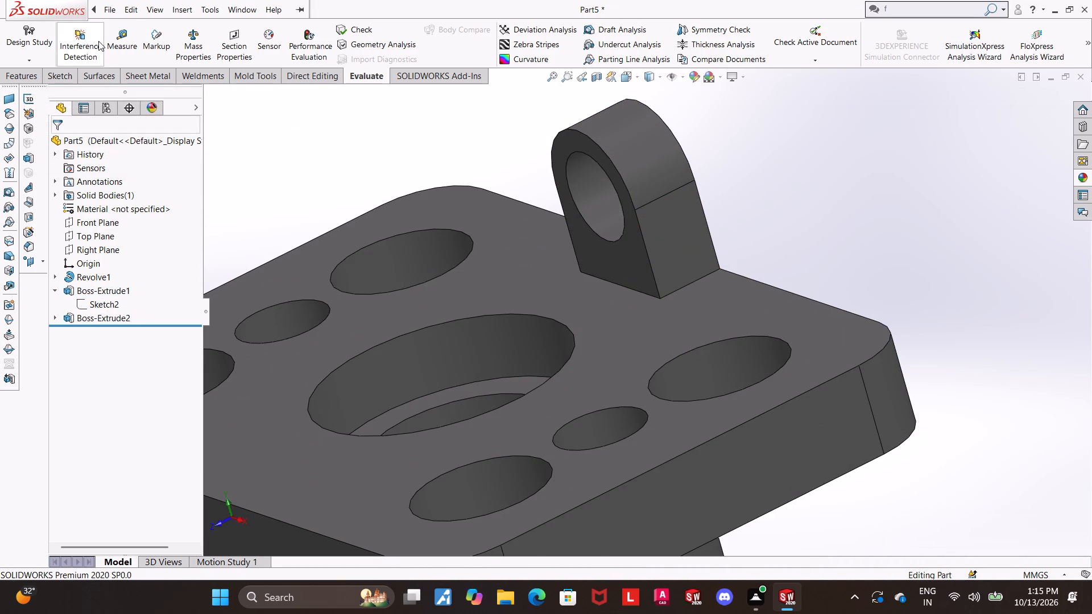
Measure the radius of the plate's rounded corner nearest the view.
{"action": "left_click", "coordinate": [116, 42]}
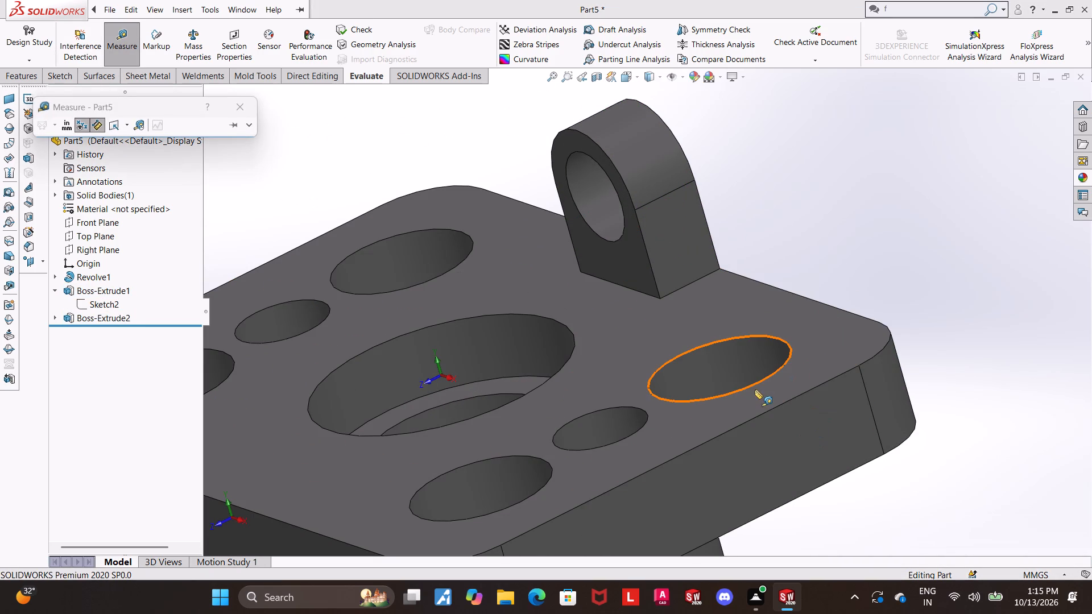
{"action": "left_click", "coordinate": [897, 381]}
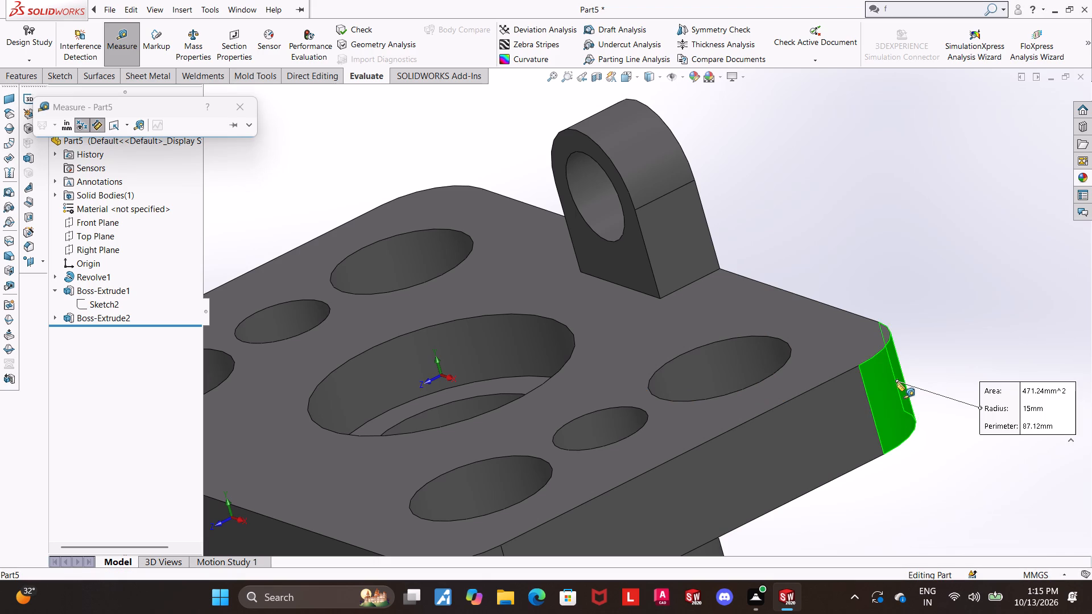
Measure the diameters of the large plate hole at the corner nearest the view and the smaller hole beside it.
{"action": "key", "text": "Escape"}
{"action": "left_click", "coordinate": [110, 39]}
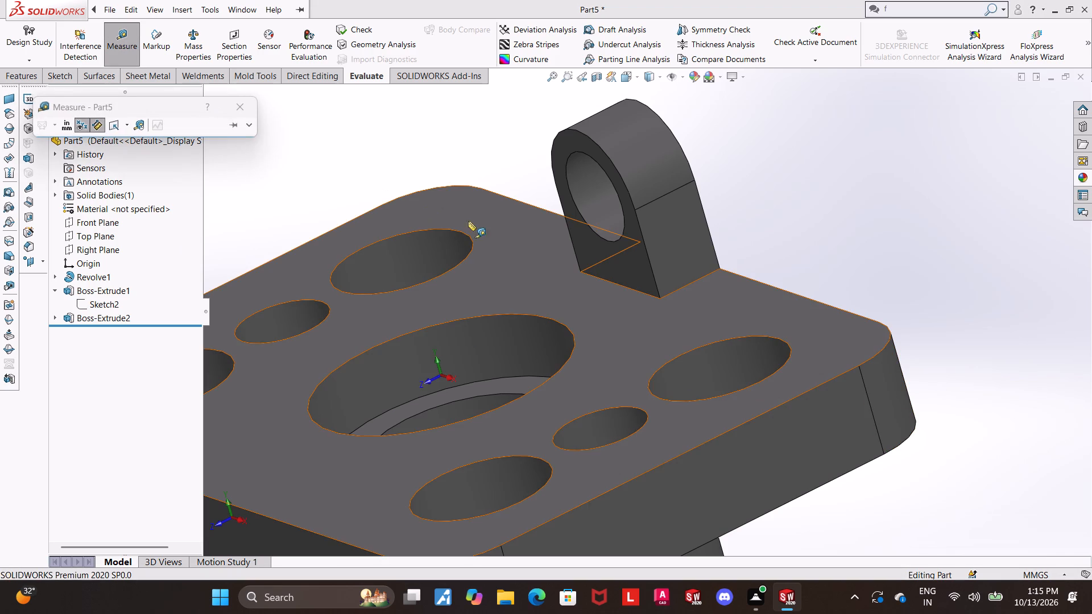
{"action": "left_click", "coordinate": [483, 476]}
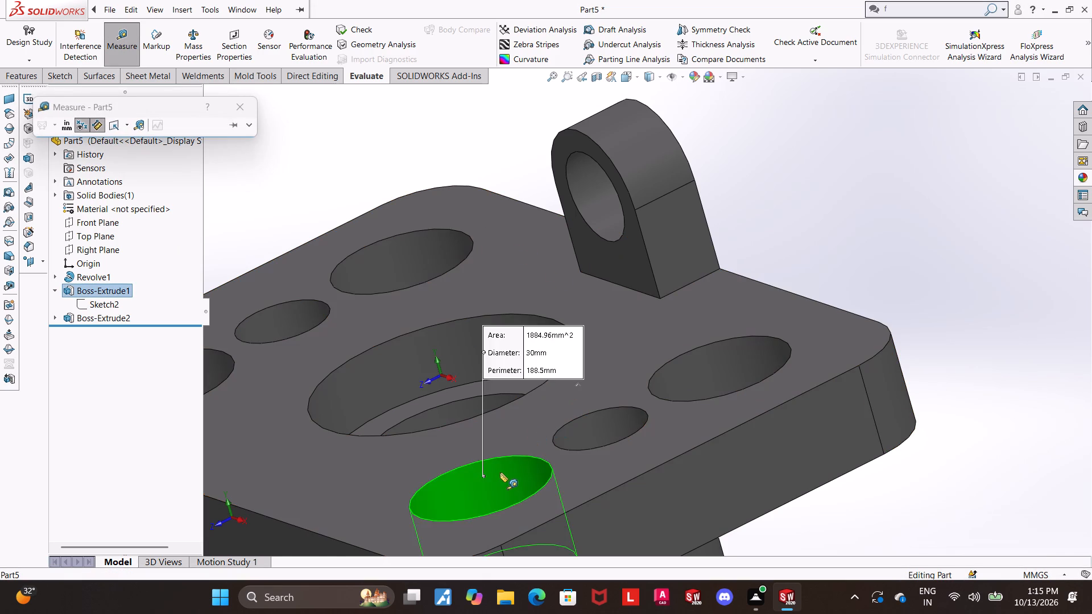
{"action": "scroll", "coordinate": [499, 473], "scroll_direction": "up", "scroll_amount": 1}
{"action": "key", "text": "Escape"}
{"action": "left_click", "coordinate": [121, 59]}
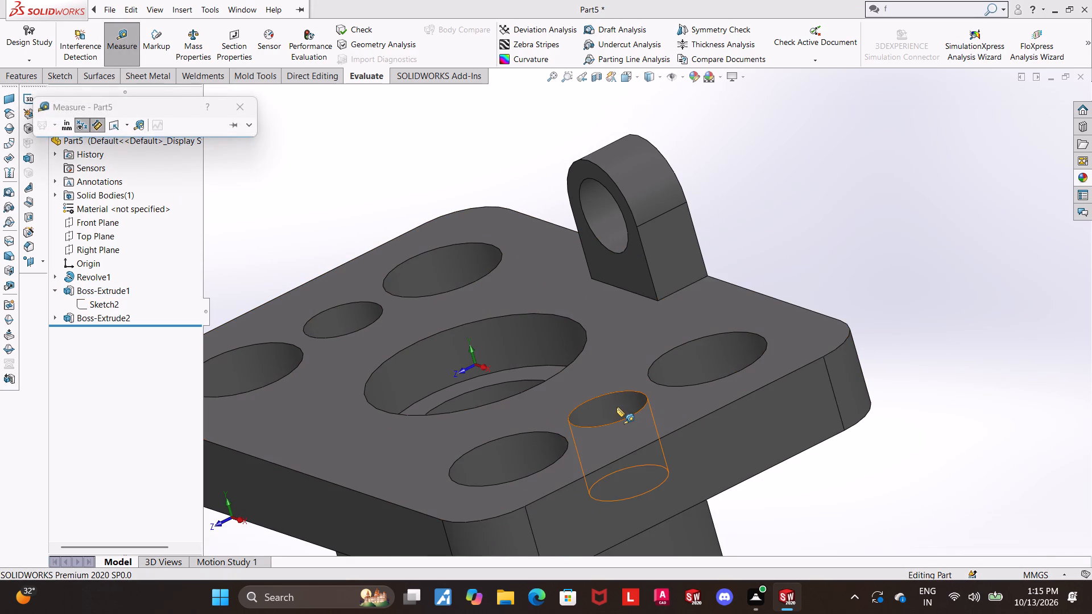
{"action": "left_click", "coordinate": [617, 407]}
{"action": "key", "text": "Escape"}
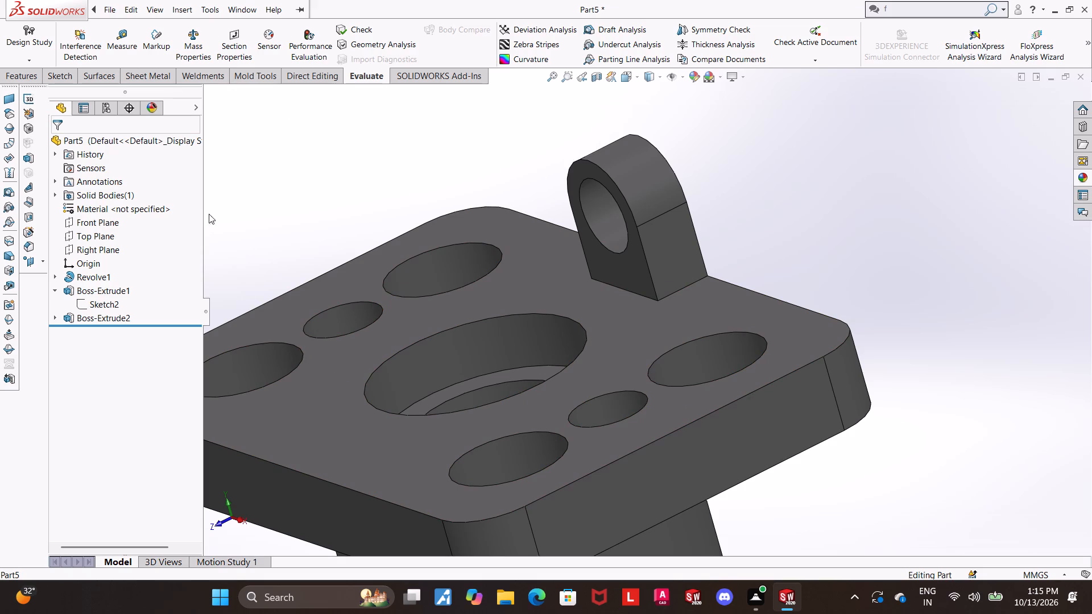
Display the plate's Sketch2 dimensions in a view normal to the sketch and review its size, hole and corner values.
{"action": "scroll", "coordinate": [668, 216], "scroll_direction": "up", "scroll_amount": 3}
{"action": "scroll", "coordinate": [729, 300], "scroll_direction": "down", "scroll_amount": 1}
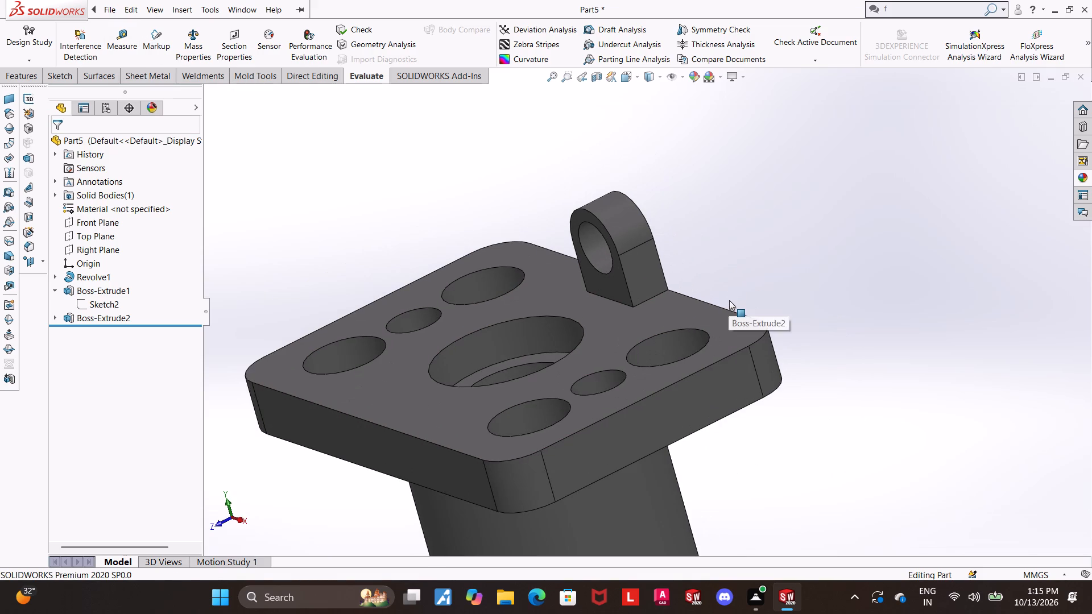
{"action": "scroll", "coordinate": [689, 403], "scroll_direction": "up", "scroll_amount": 1}
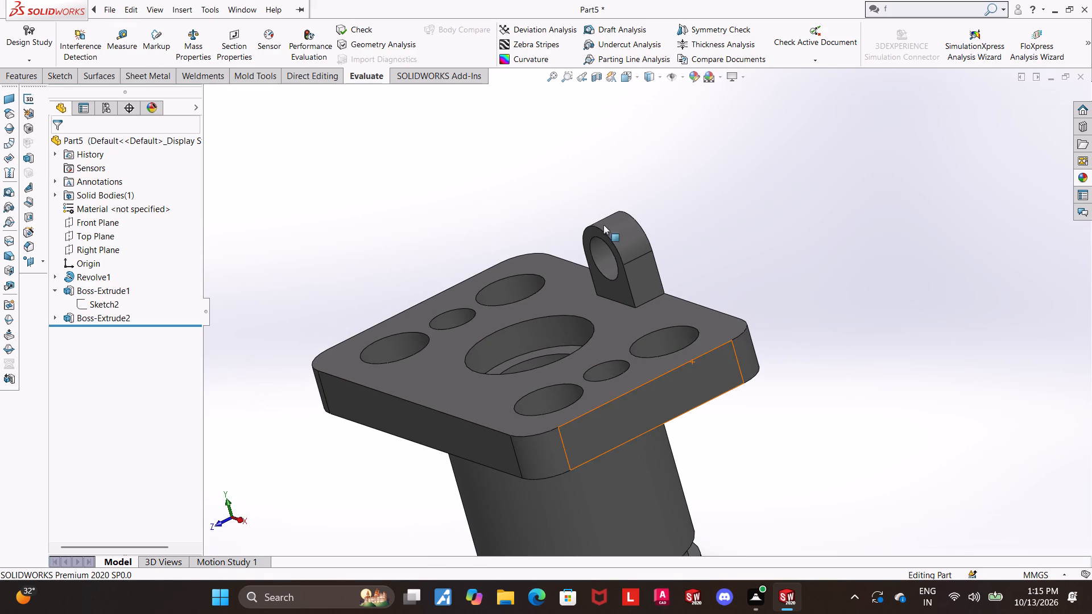
{"action": "left_click", "coordinate": [90, 300]}
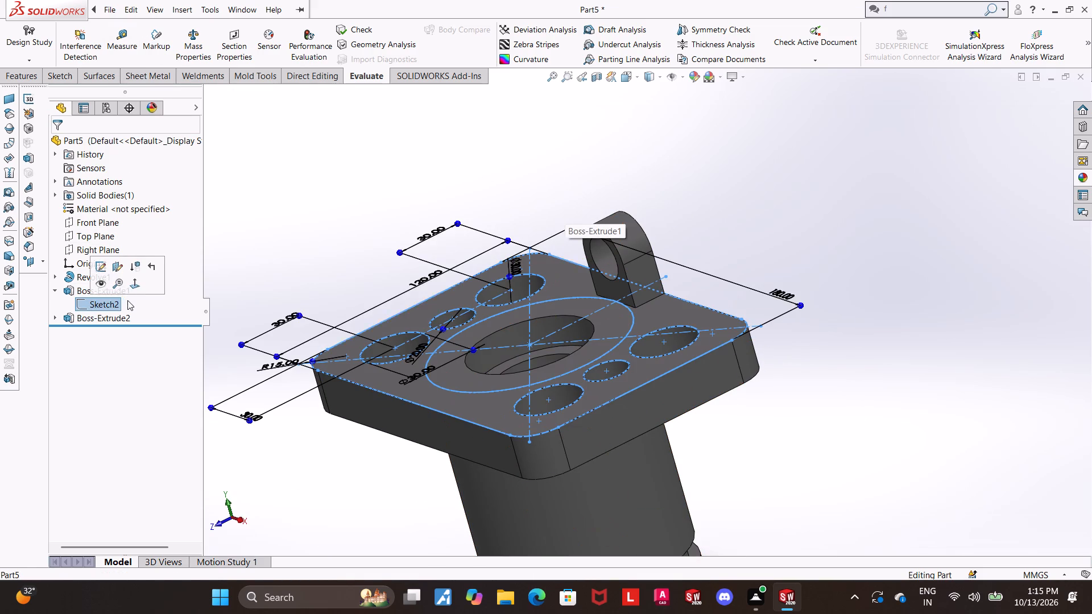
{"action": "left_click", "coordinate": [127, 284]}
{"action": "scroll", "coordinate": [682, 430], "scroll_direction": "up", "scroll_amount": 2}
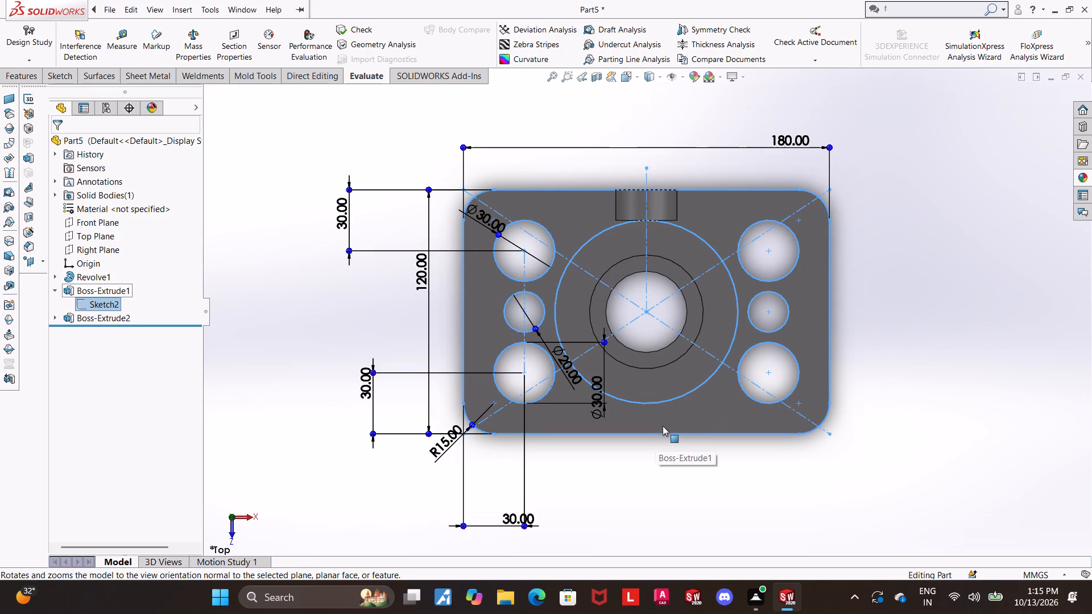
{"action": "scroll", "coordinate": [524, 457], "scroll_direction": "down", "scroll_amount": 1}
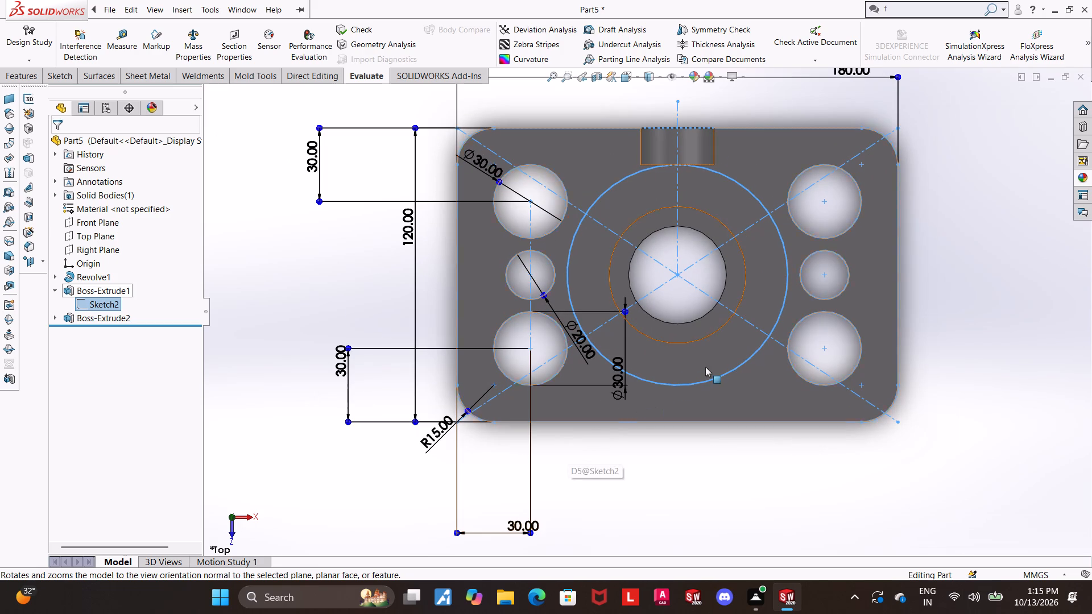
{"action": "scroll", "coordinate": [696, 304], "scroll_direction": "up", "scroll_amount": 1}
{"action": "key", "text": "Escape"}
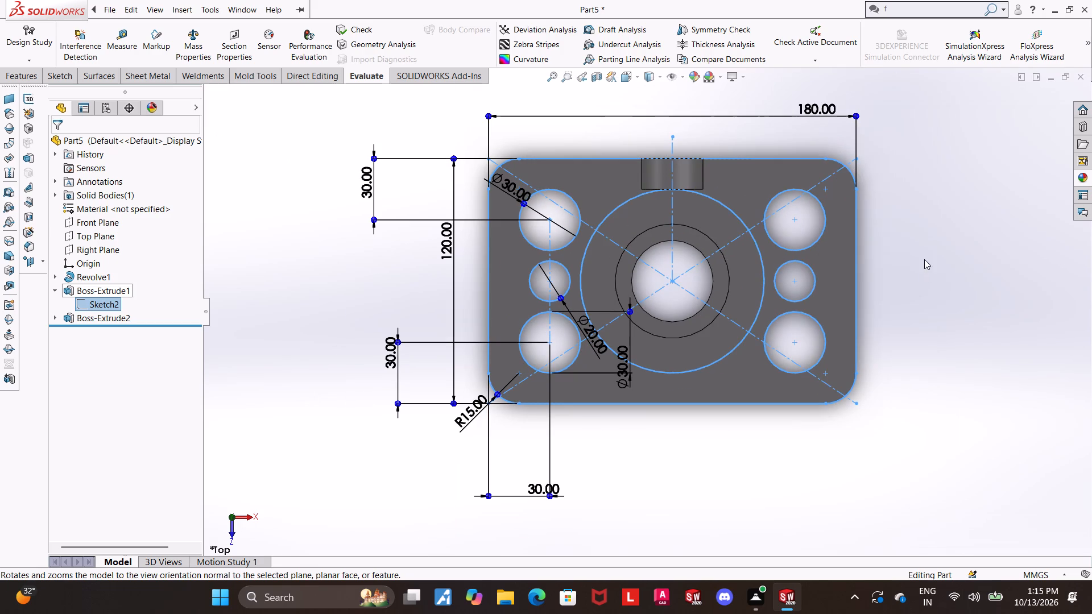
{"action": "scroll", "coordinate": [924, 259], "scroll_direction": "up", "scroll_amount": 2}
{"action": "middle_click_drag", "start_coordinate": [776, 370], "coordinate": [773, 140]}
{"action": "left_click", "coordinate": [792, 305]}
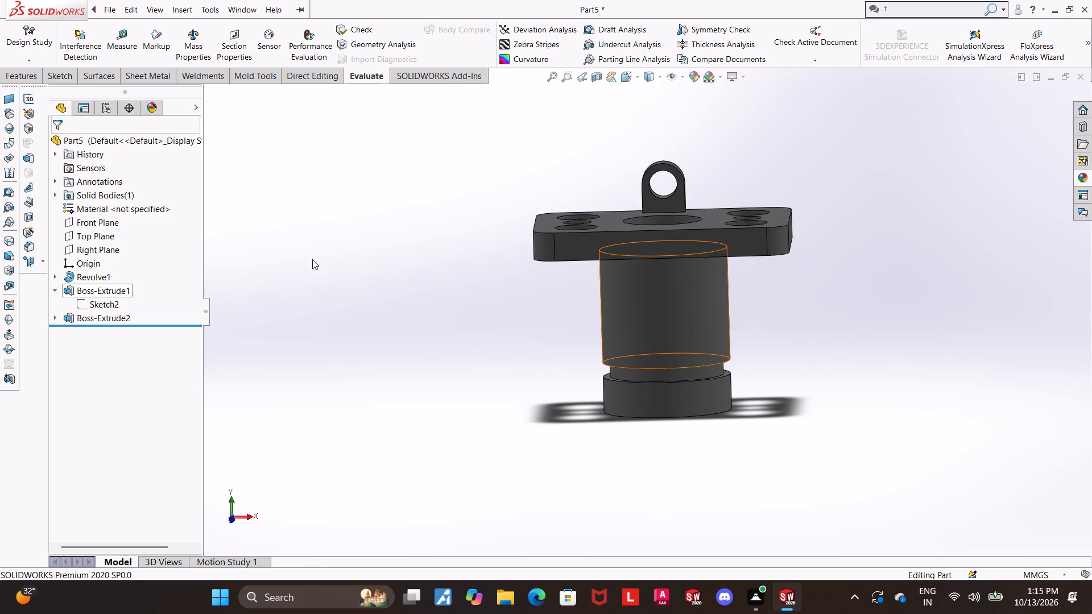
Display the dimensions of Sketch1 under Revolve1 in the Front view and check the cylinder profile's heights, radii and groove.
{"action": "left_click", "coordinate": [55, 285]}
{"action": "left_click", "coordinate": [55, 276]}
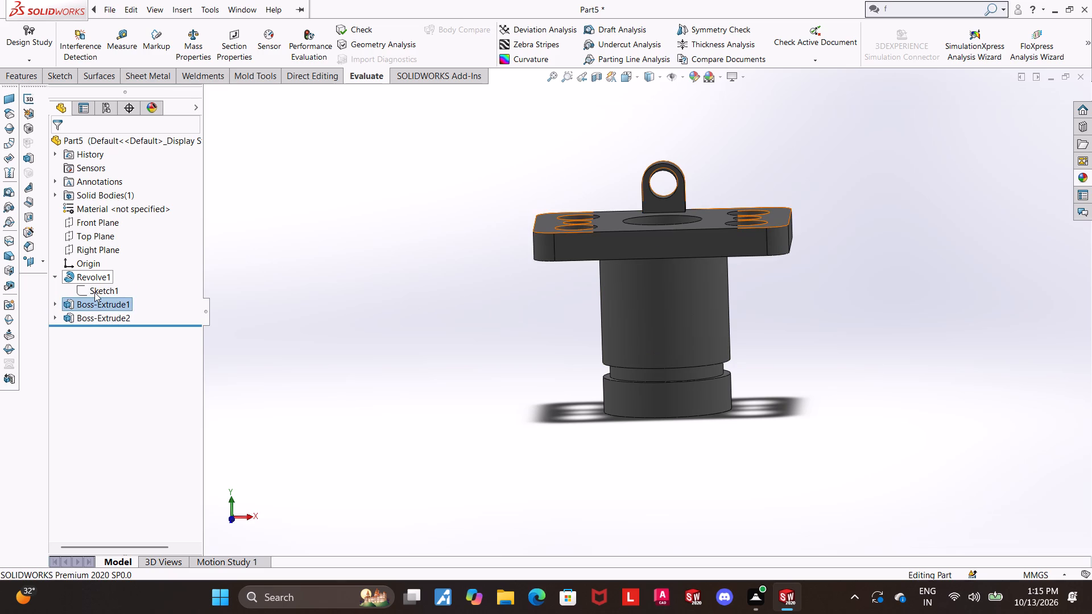
{"action": "left_click", "coordinate": [94, 292]}
{"action": "left_click", "coordinate": [442, 344]}
{"action": "left_click", "coordinate": [121, 291]}
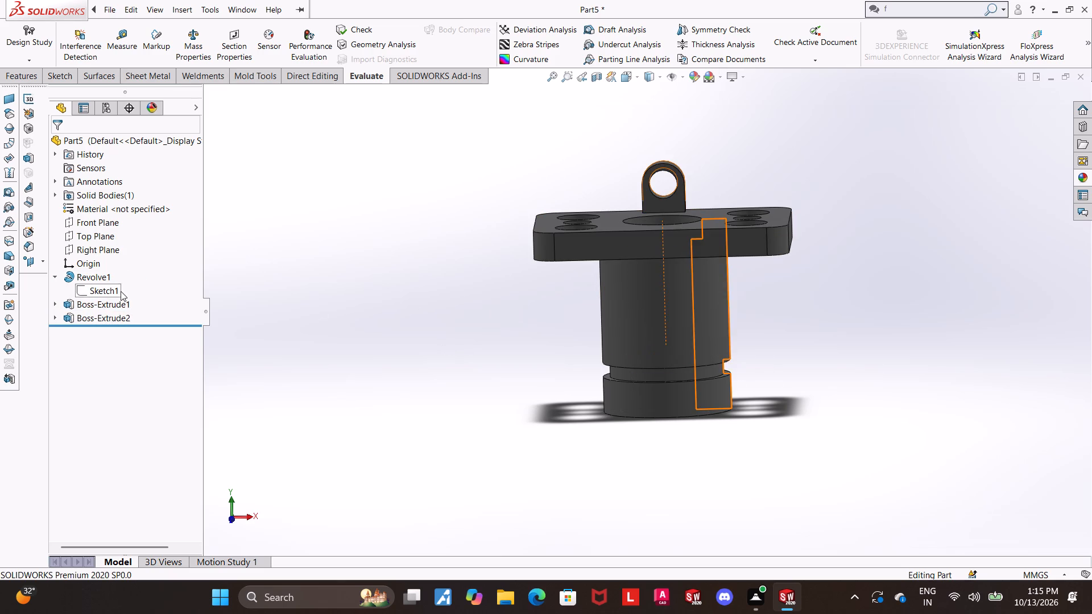
{"action": "scroll", "coordinate": [680, 300], "scroll_direction": "down", "scroll_amount": 2}
{"action": "middle_click_drag", "start_coordinate": [868, 321], "coordinate": [878, 310]}
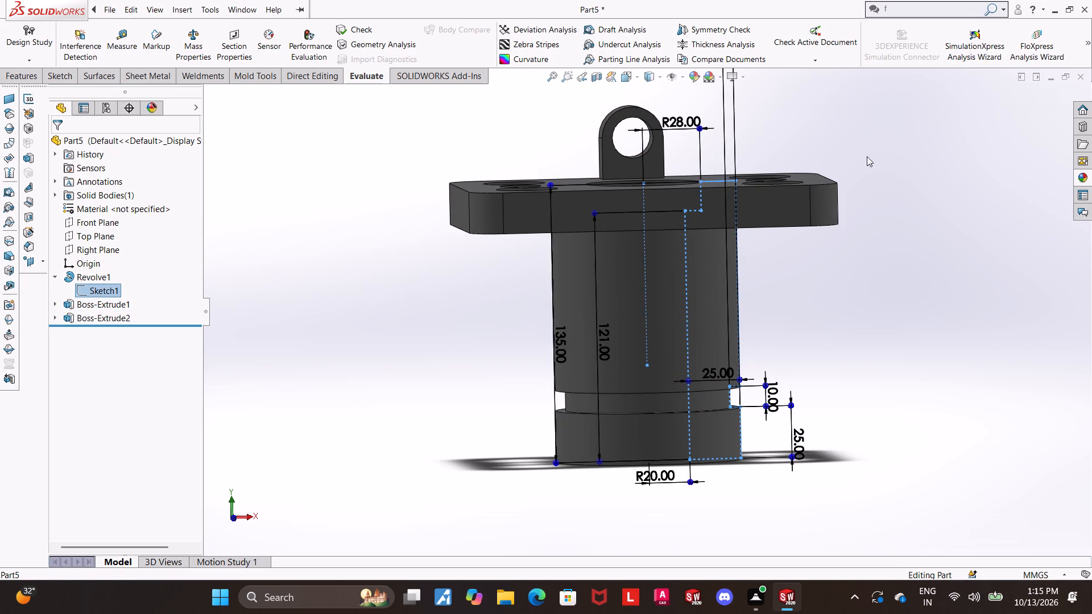
{"action": "left_click", "coordinate": [631, 72]}
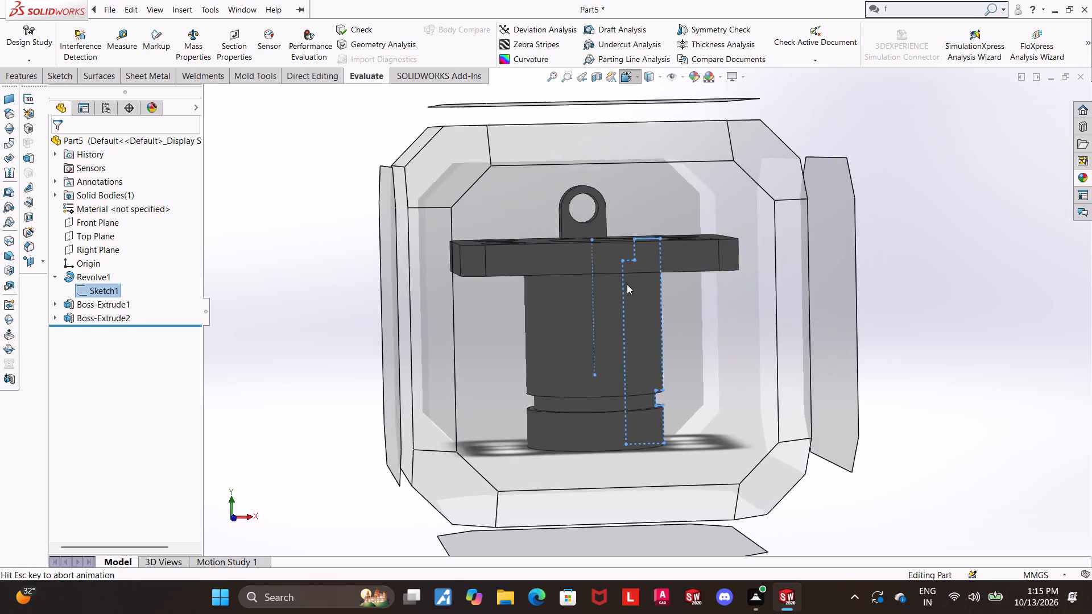
{"action": "left_click", "coordinate": [535, 410]}
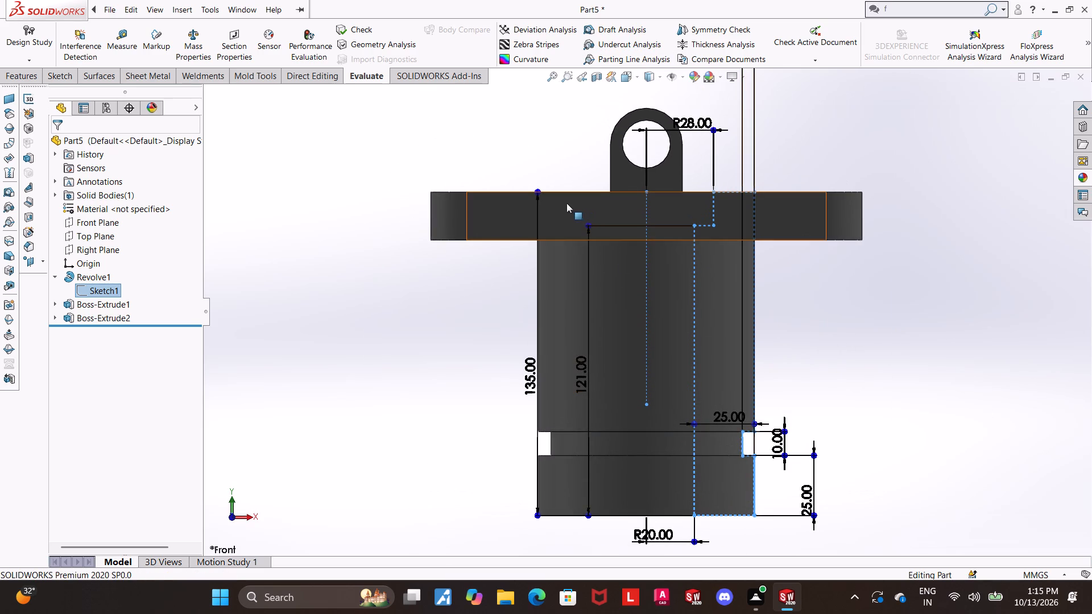
{"action": "scroll", "coordinate": [750, 308], "scroll_direction": "down", "scroll_amount": 1}
{"action": "scroll", "coordinate": [813, 302], "scroll_direction": "up", "scroll_amount": 1}
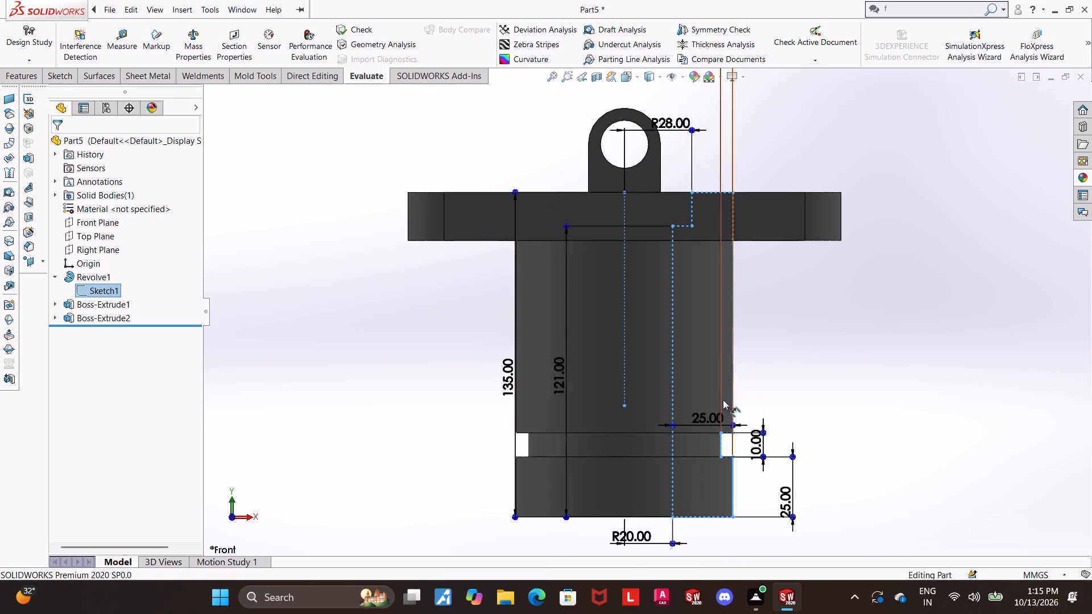
{"action": "scroll", "coordinate": [832, 399], "scroll_direction": "up", "scroll_amount": 2}
{"action": "scroll", "coordinate": [742, 441], "scroll_direction": "down", "scroll_amount": 2}
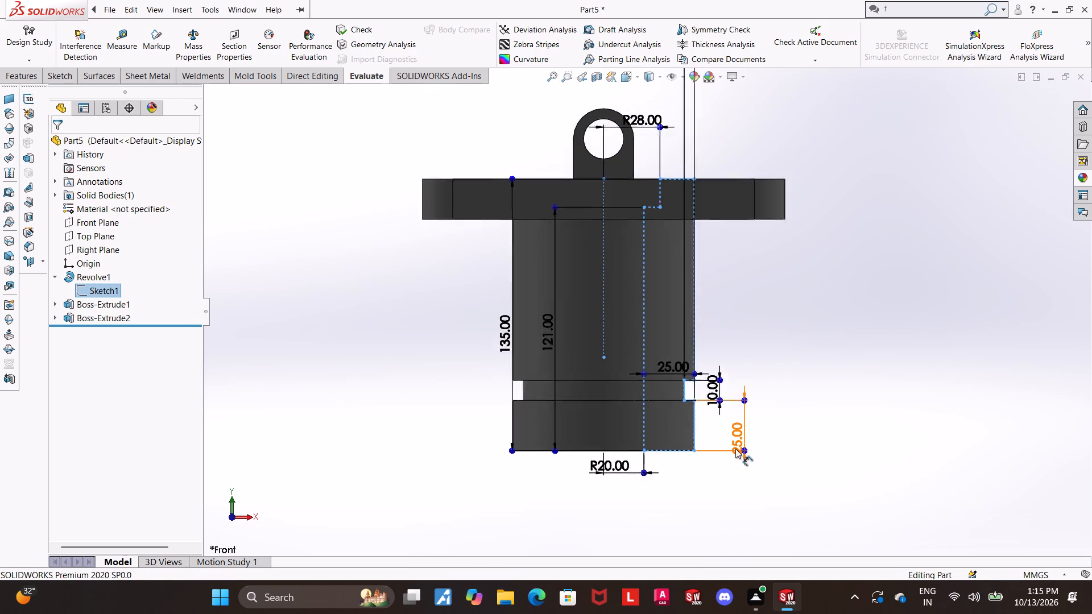
{"action": "scroll", "coordinate": [761, 361], "scroll_direction": "up", "scroll_amount": 2}
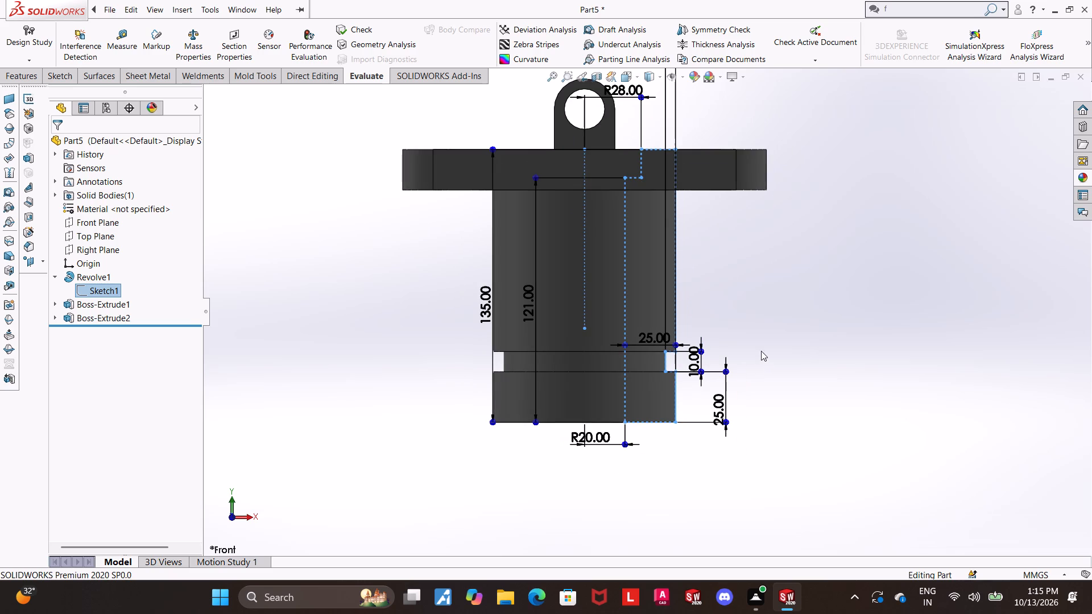
{"action": "scroll", "coordinate": [700, 252], "scroll_direction": "down", "scroll_amount": 1}
{"action": "scroll", "coordinate": [628, 371], "scroll_direction": "down", "scroll_amount": 2}
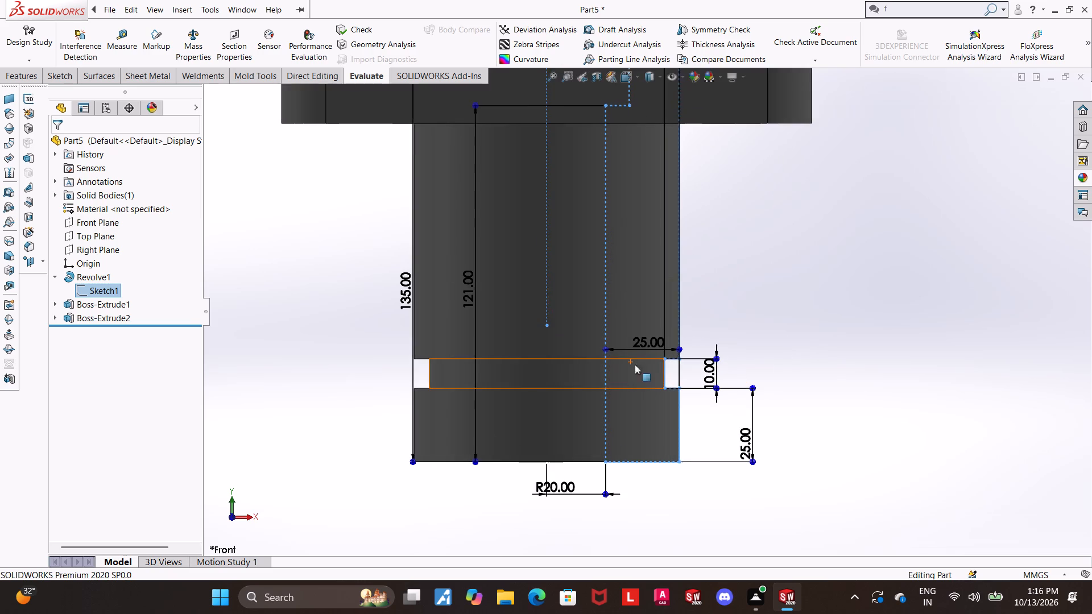
{"action": "scroll", "coordinate": [659, 363], "scroll_direction": "up", "scroll_amount": 2}
{"action": "scroll", "coordinate": [804, 234], "scroll_direction": "up", "scroll_amount": 4}
{"action": "key", "text": "Escape"}
Inspect the complete part in the isometric view, checking the plate, its holes, the lug and the grooved cylinder.
{"action": "middle_click_drag", "start_coordinate": [789, 246], "coordinate": [773, 267]}
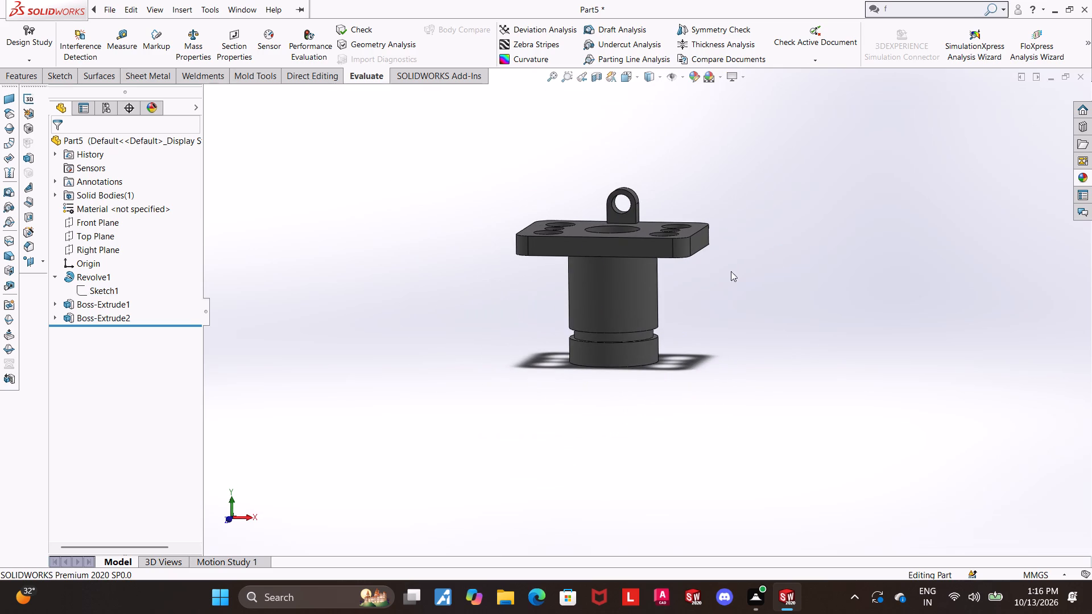
{"action": "key", "text": "ctrl+7"}
{"action": "scroll", "coordinate": [712, 356], "scroll_direction": "down", "scroll_amount": 1}
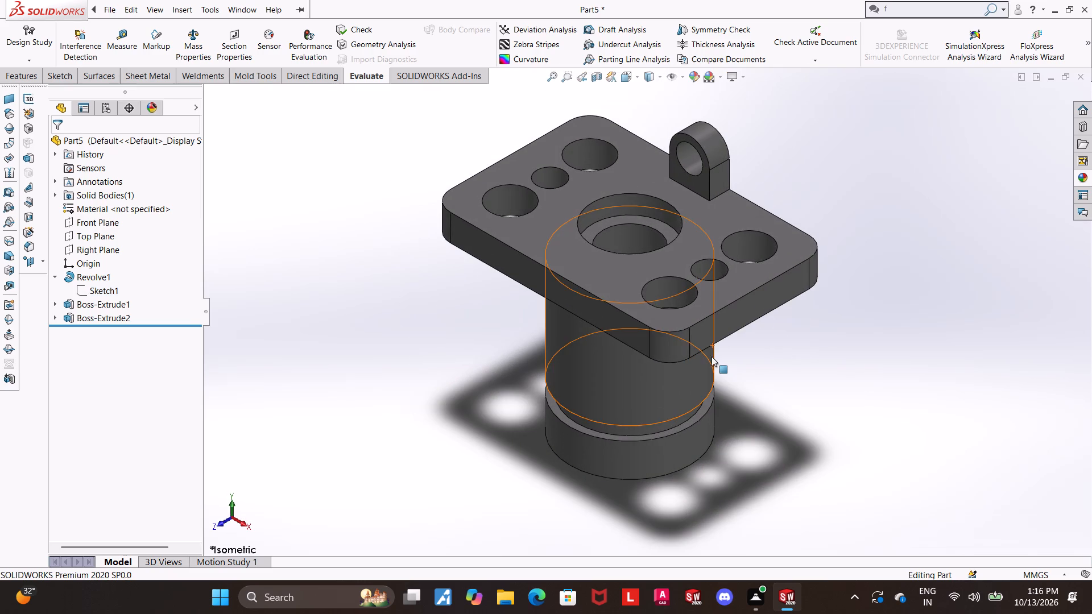
{"action": "scroll", "coordinate": [625, 156], "scroll_direction": "down", "scroll_amount": 1}
{"action": "scroll", "coordinate": [632, 188], "scroll_direction": "up", "scroll_amount": 2}
{"action": "scroll", "coordinate": [624, 229], "scroll_direction": "down", "scroll_amount": 1}
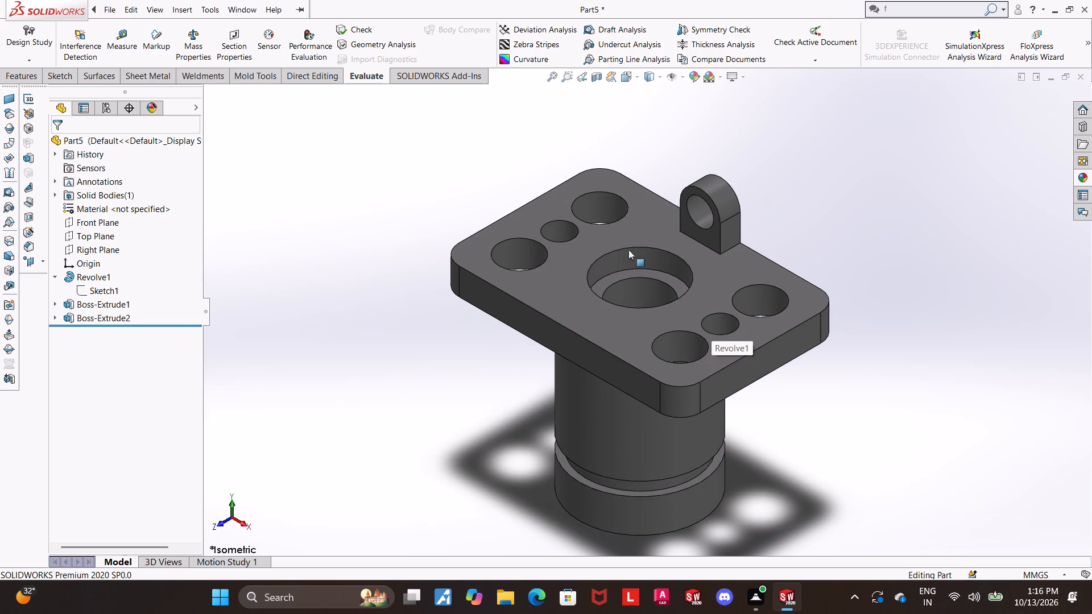
{"action": "scroll", "coordinate": [657, 373], "scroll_direction": "down", "scroll_amount": 1}
{"action": "scroll", "coordinate": [657, 373], "scroll_direction": "up", "scroll_amount": 1}
{"action": "scroll", "coordinate": [681, 407], "scroll_direction": "down", "scroll_amount": 1}
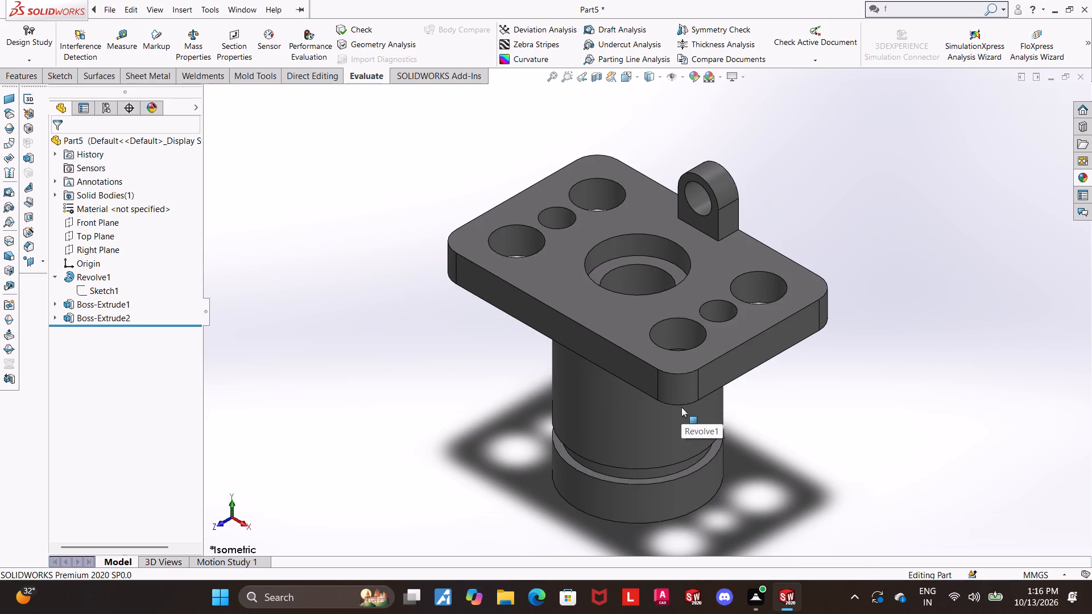
{"action": "scroll", "coordinate": [681, 407], "scroll_direction": "up", "scroll_amount": 1}
{"action": "scroll", "coordinate": [644, 306], "scroll_direction": "down", "scroll_amount": 1}
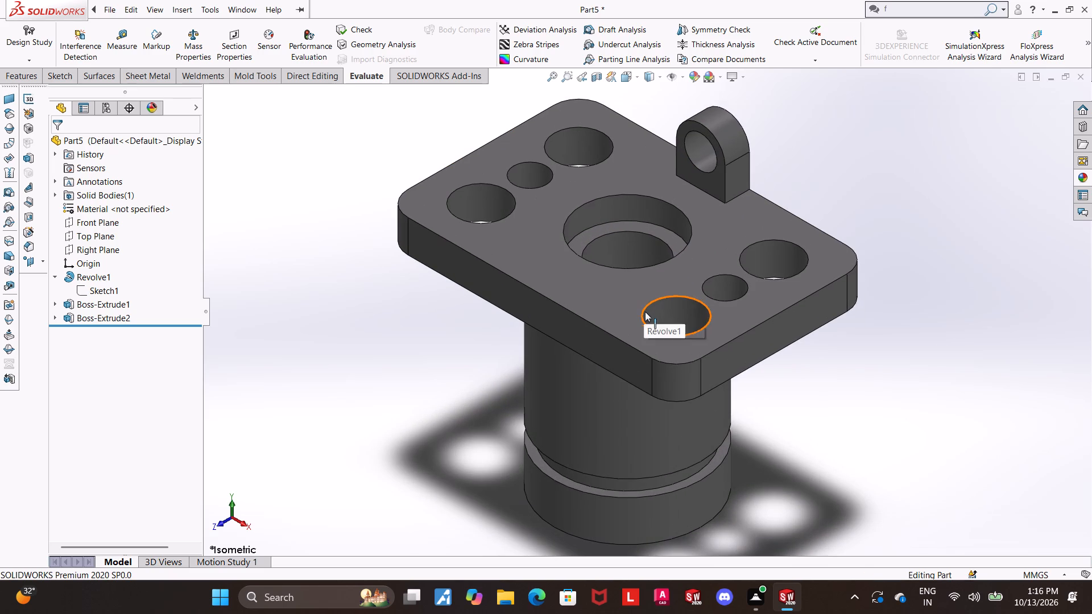
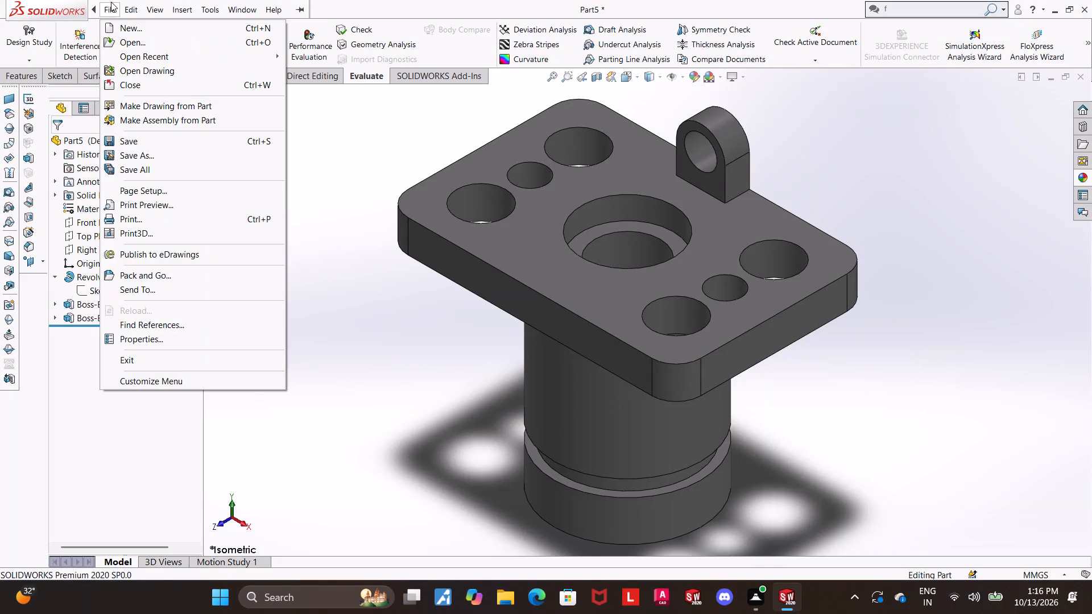
Save the part in the Downloads folder under the name "flanged guide bushing with eyelet".
{"action": "left_click", "coordinate": [136, 158]}
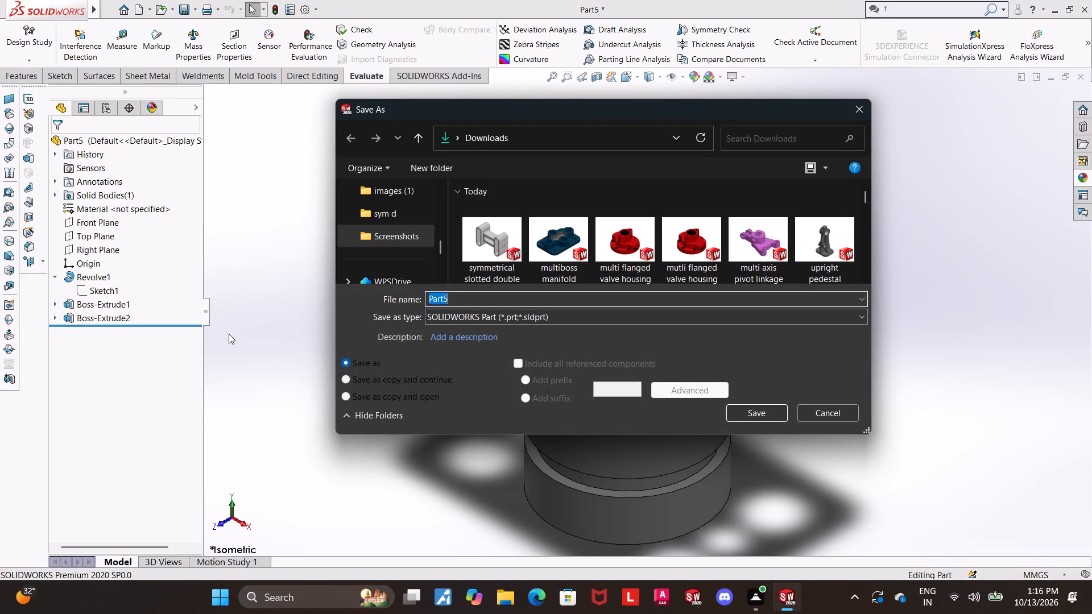
{"action": "type", "text": "flanged guide bushing qi"}
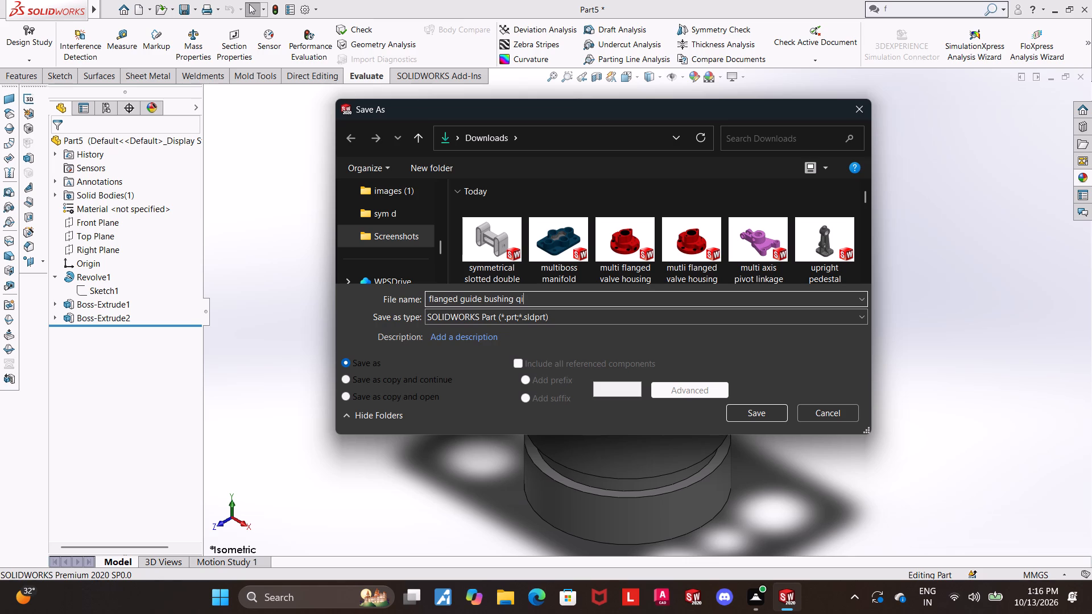
{"action": "key", "text": "BackSpace"}
{"action": "key", "text": "BackSpace"}
{"action": "type", "text": "with eyelet"}
{"action": "key", "text": "Return"}
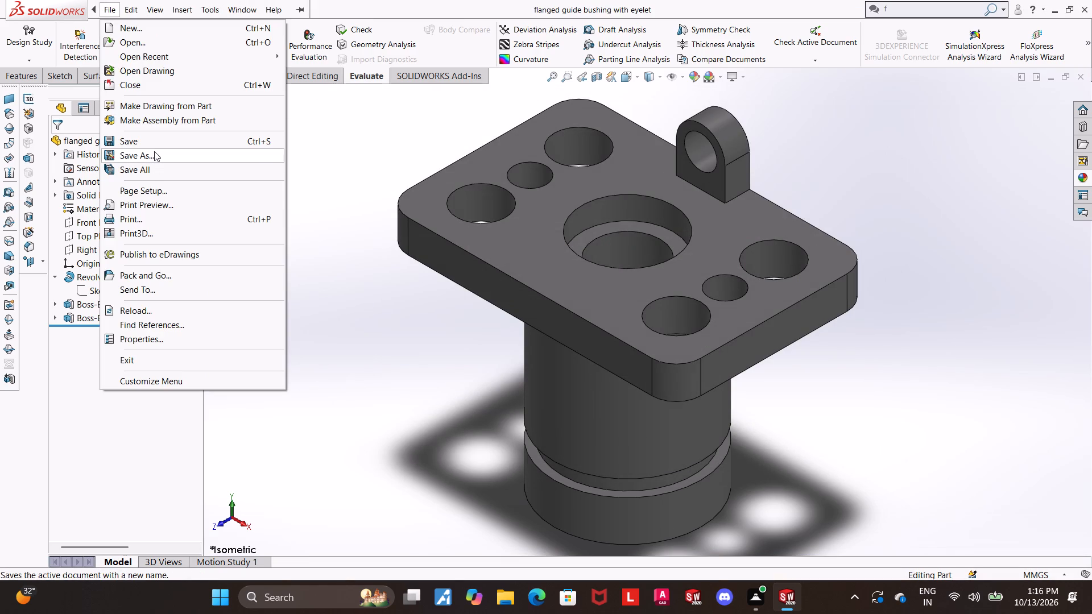
Save a copy of the part in Adobe Portable Document Format (*.pdf).
{"action": "left_click", "coordinate": [154, 151]}
{"action": "left_click", "coordinate": [487, 323]}
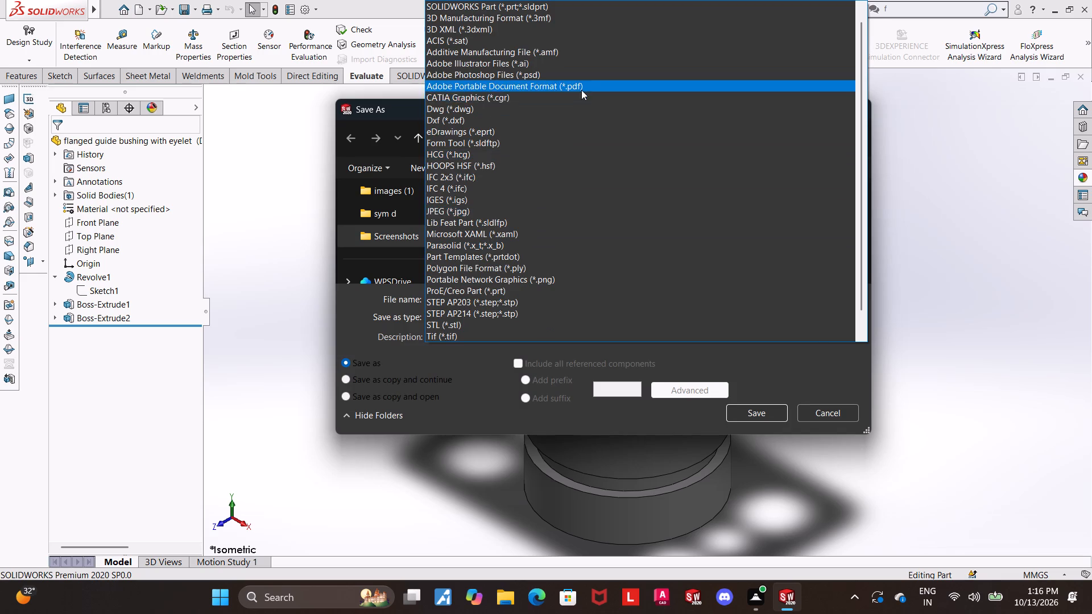
{"action": "left_click", "coordinate": [582, 87]}
{"action": "left_click", "coordinate": [762, 439]}
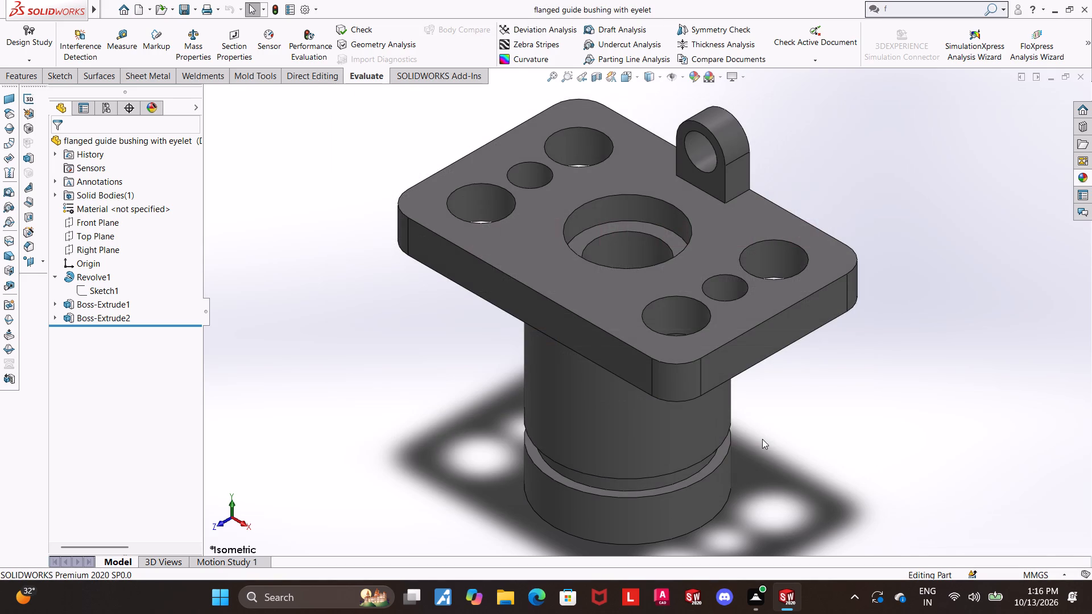